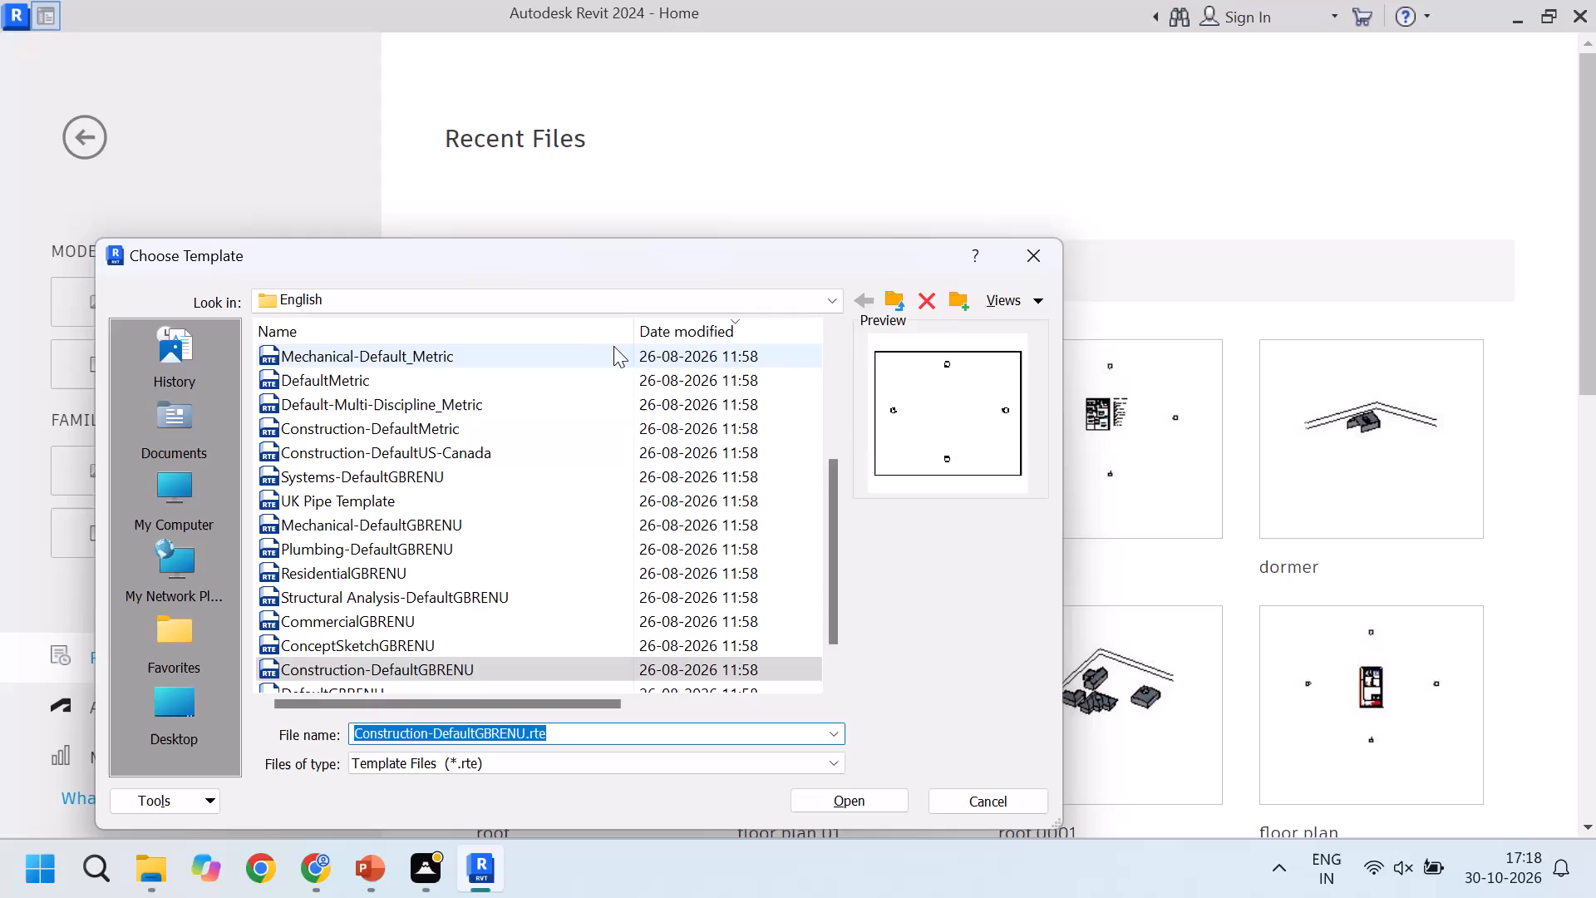
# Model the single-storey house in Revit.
# Create a new project from the default template in the English-Imperial templates folder.
pyautogui.click(894, 303)
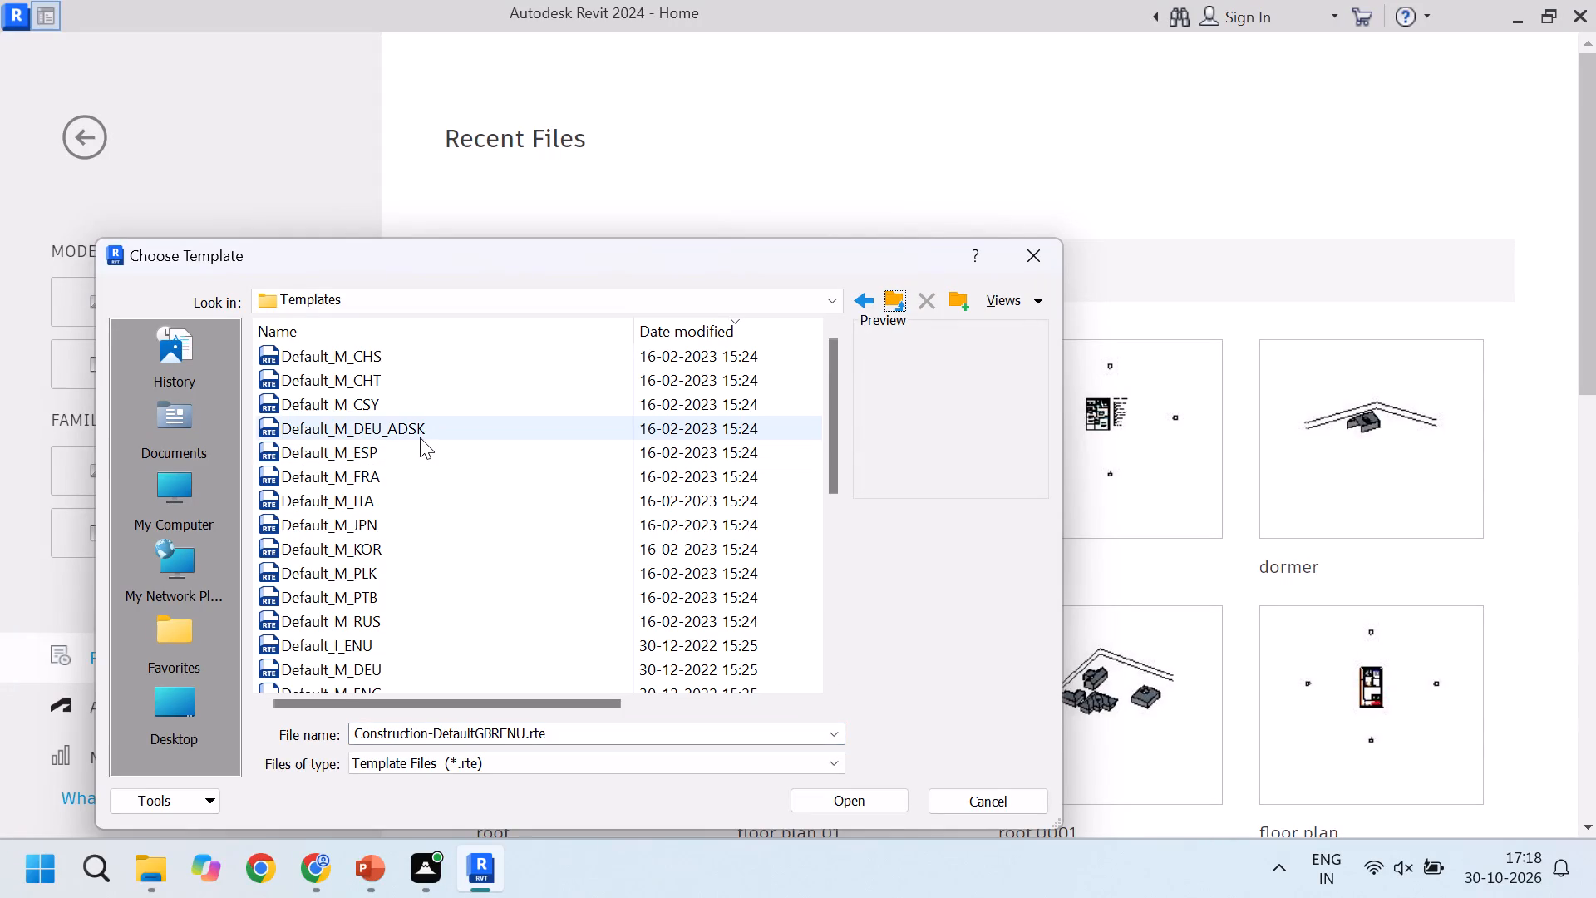
pyautogui.scroll(-3, 420, 437)
pyautogui.scroll(-5, 365, 582)
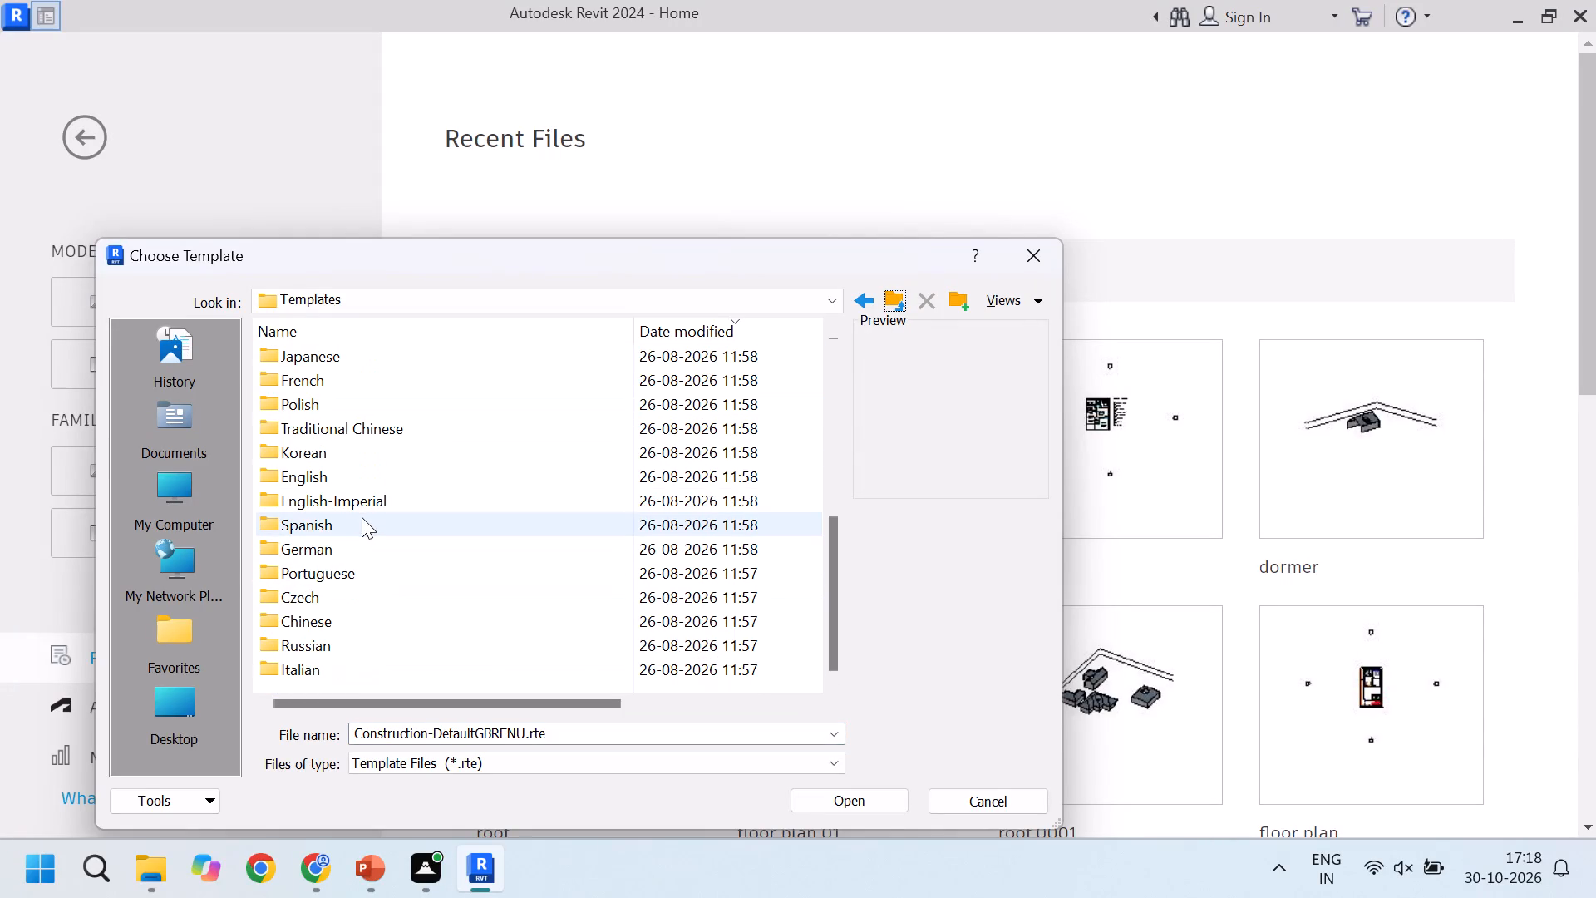
pyautogui.doubleClick(367, 501)
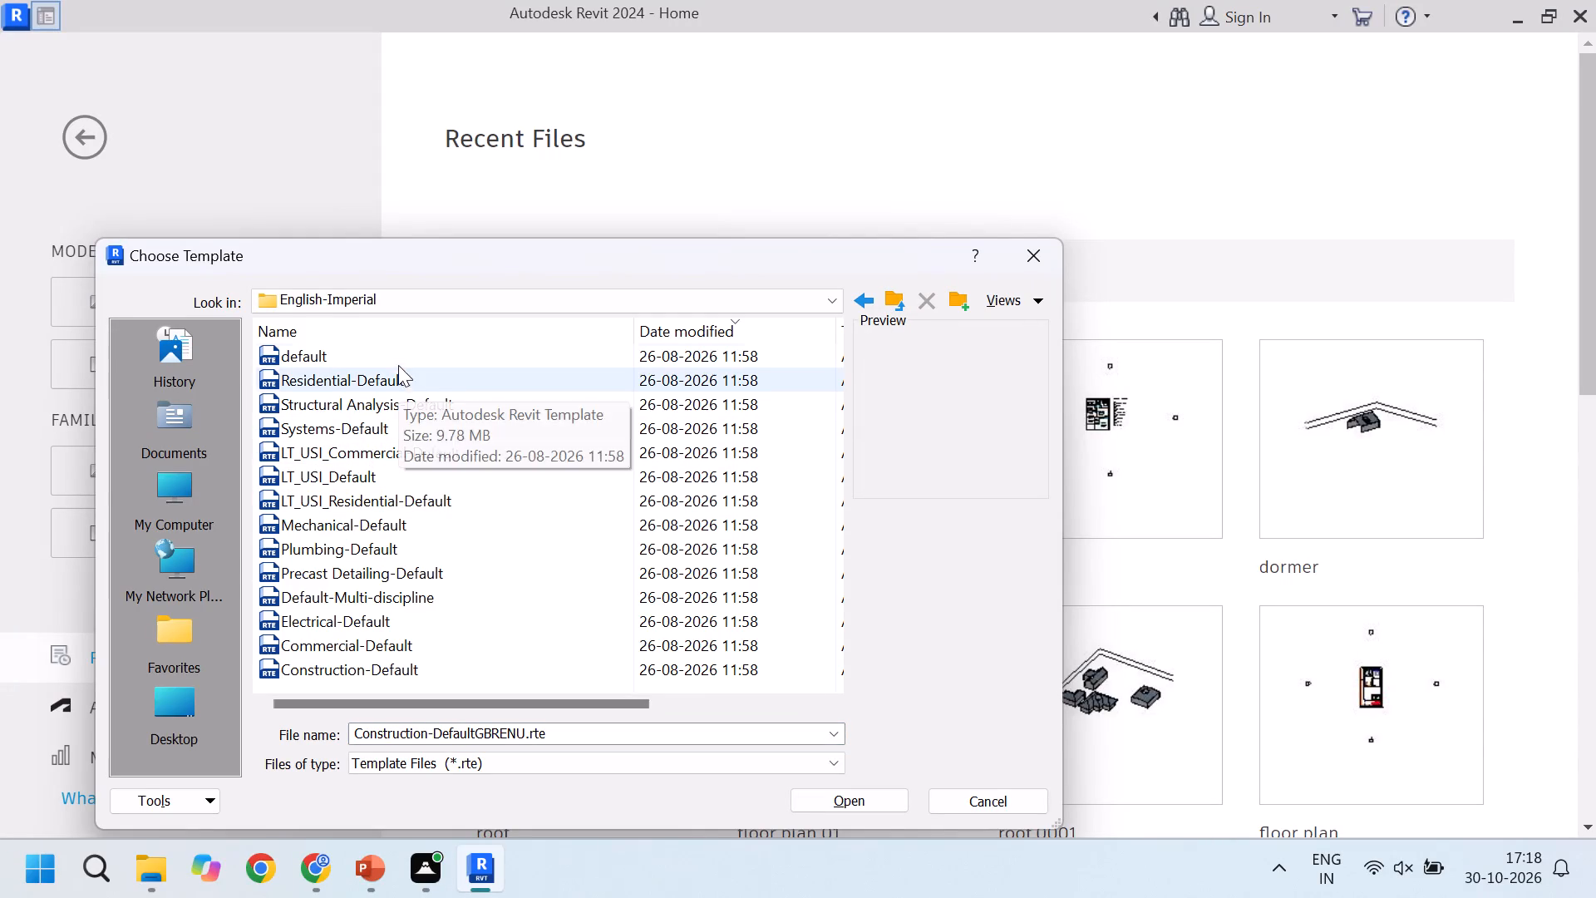
pyautogui.click(398, 362)
pyautogui.click(873, 792)
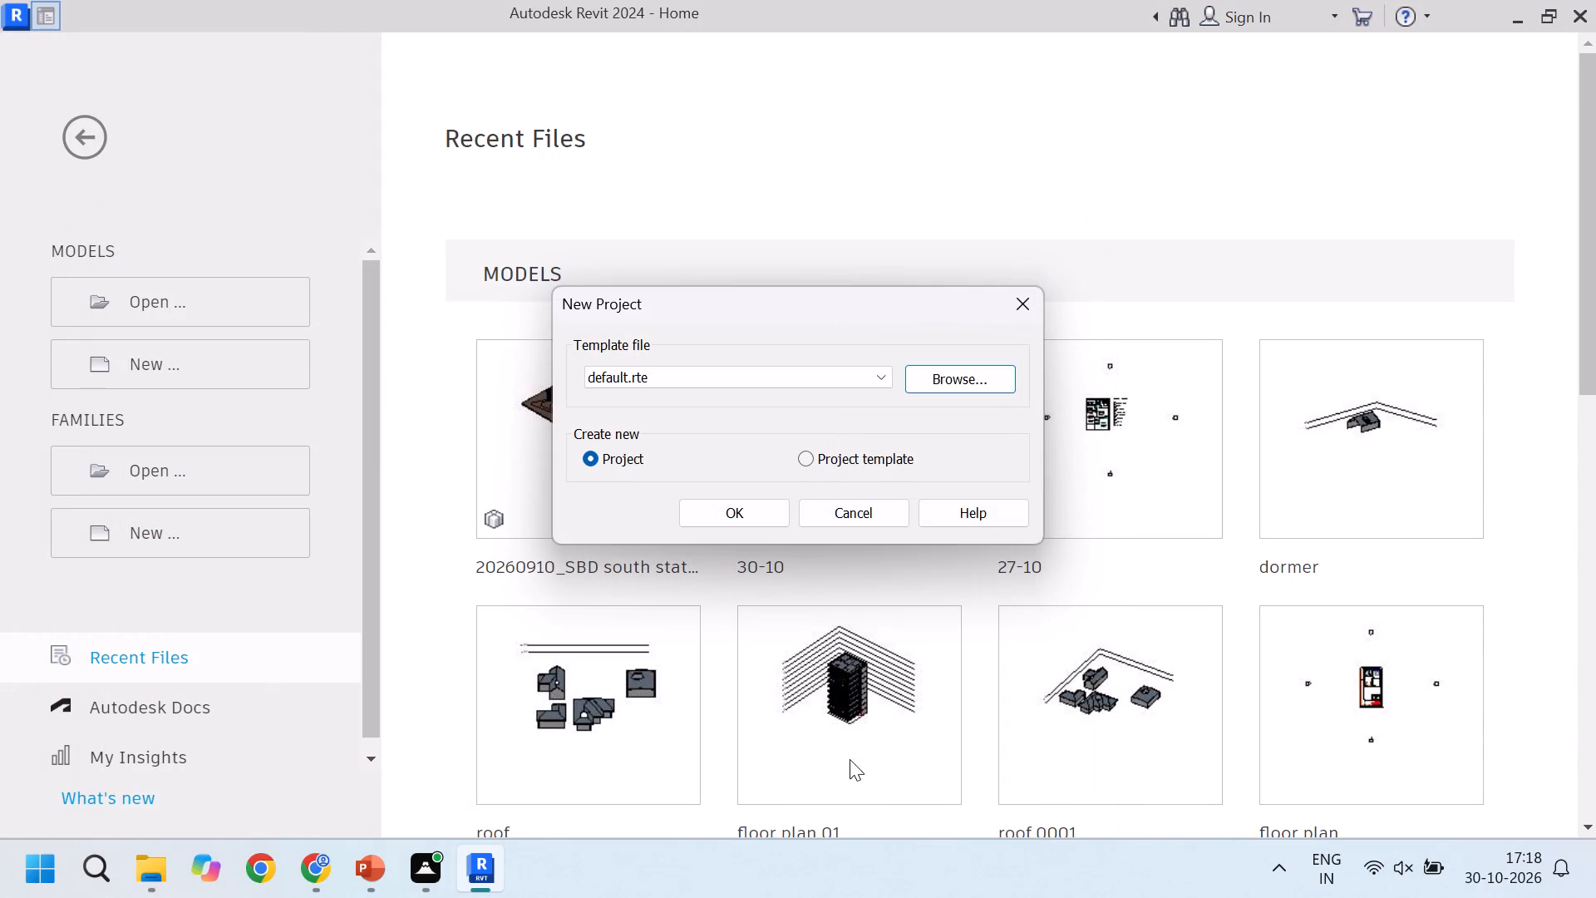
pyautogui.click(754, 508)
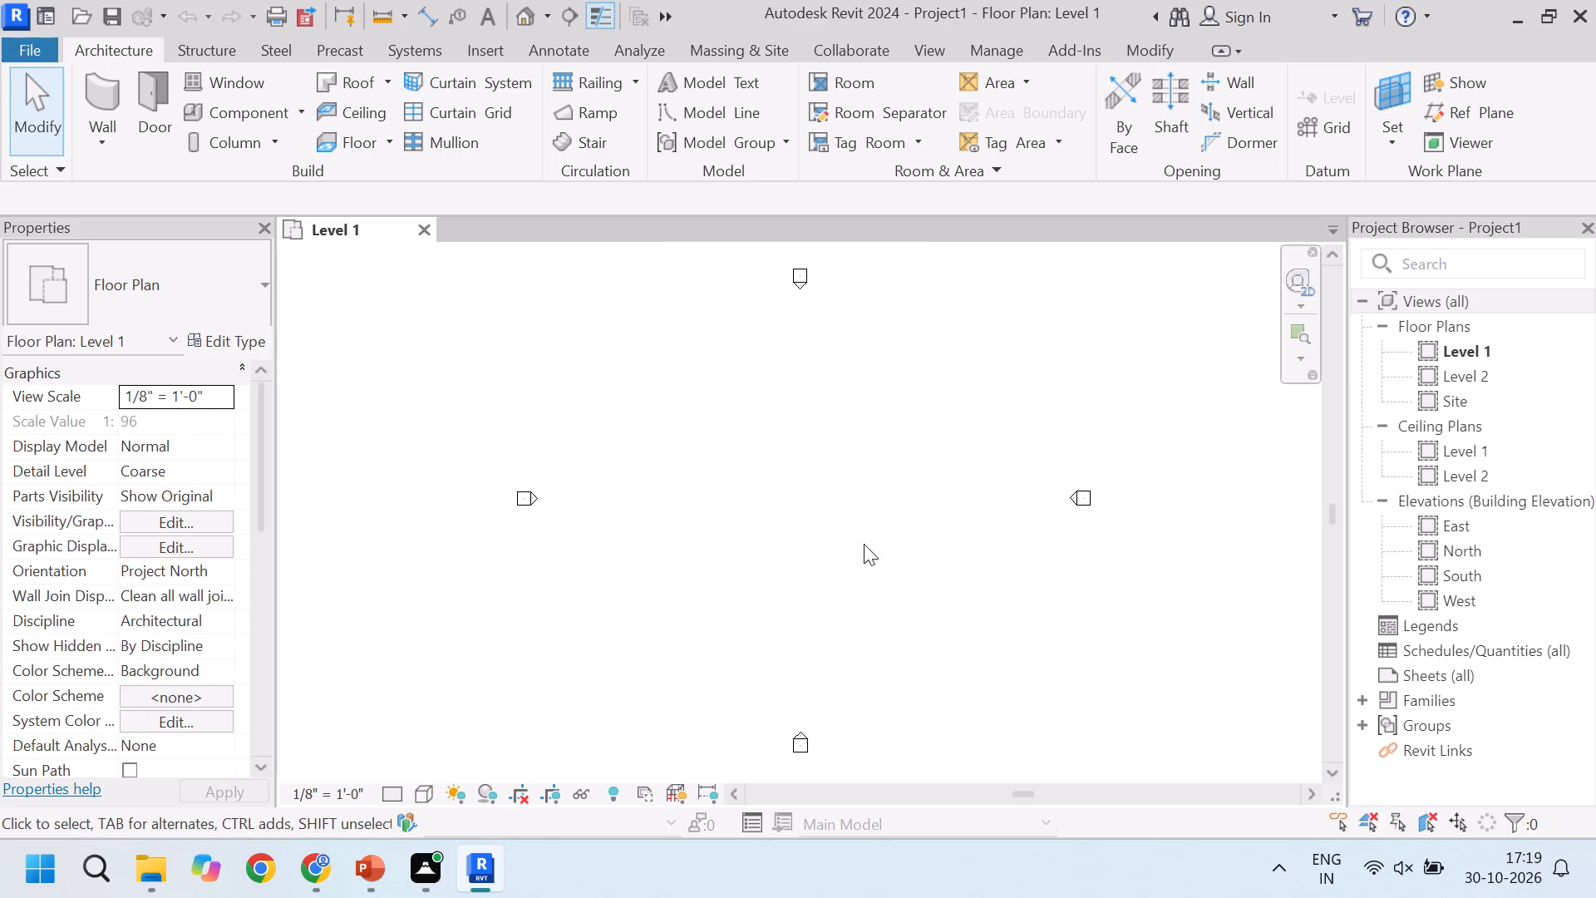
# Start the Wall command and duplicate the Generic - 8" basic wall type as Generic - 9".
pyautogui.scroll(-3, 652, 489)
pyautogui.scroll(4, 716, 525)
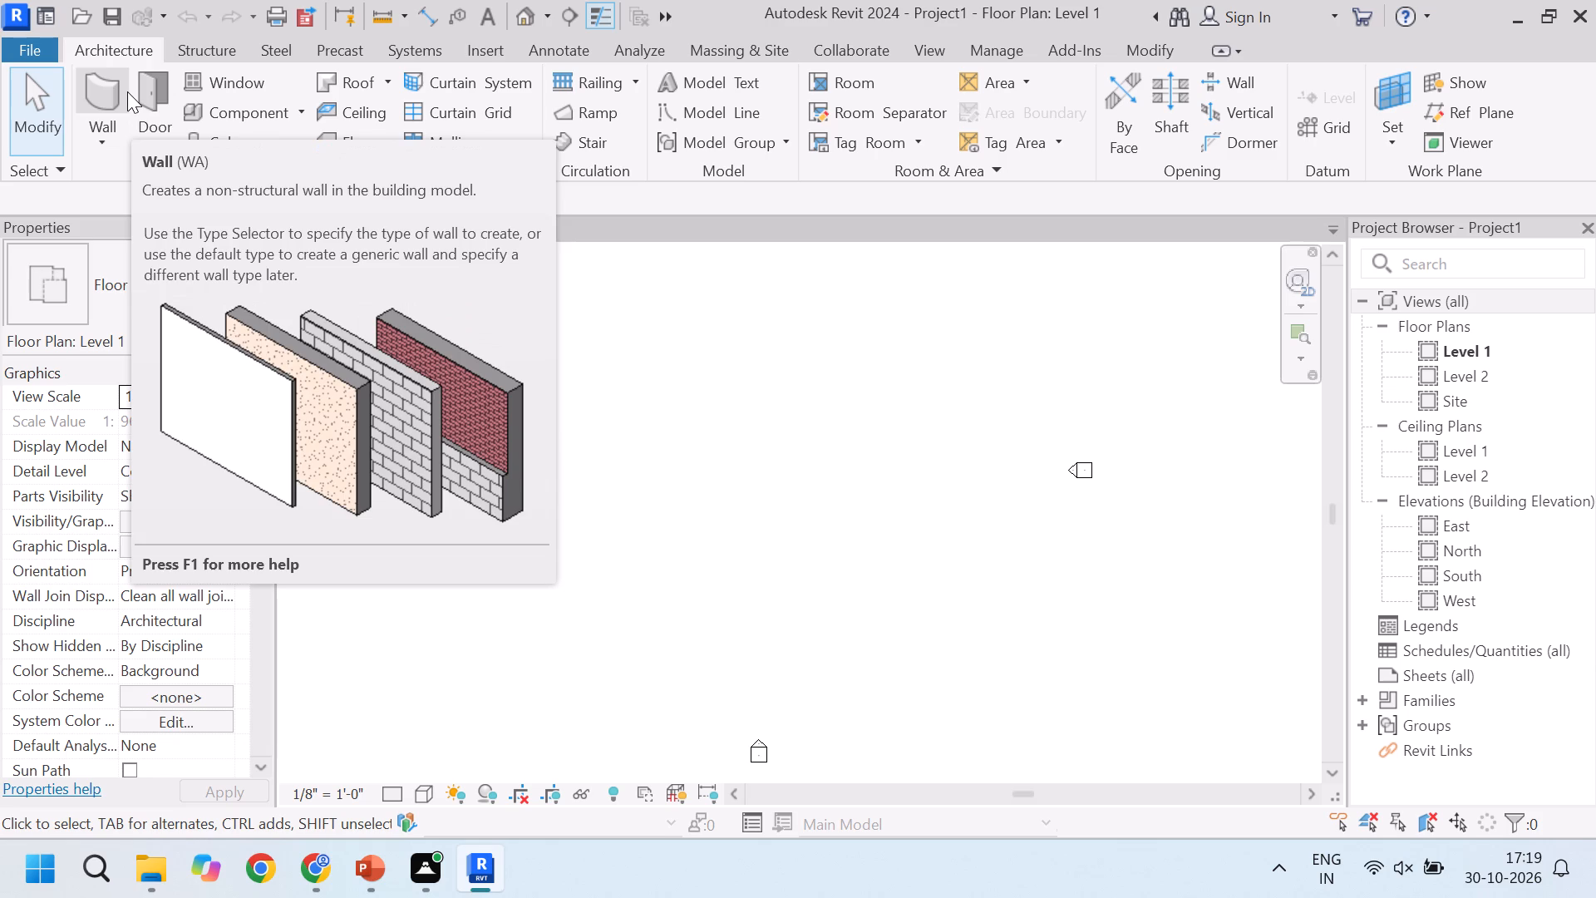
pyautogui.click(95, 106)
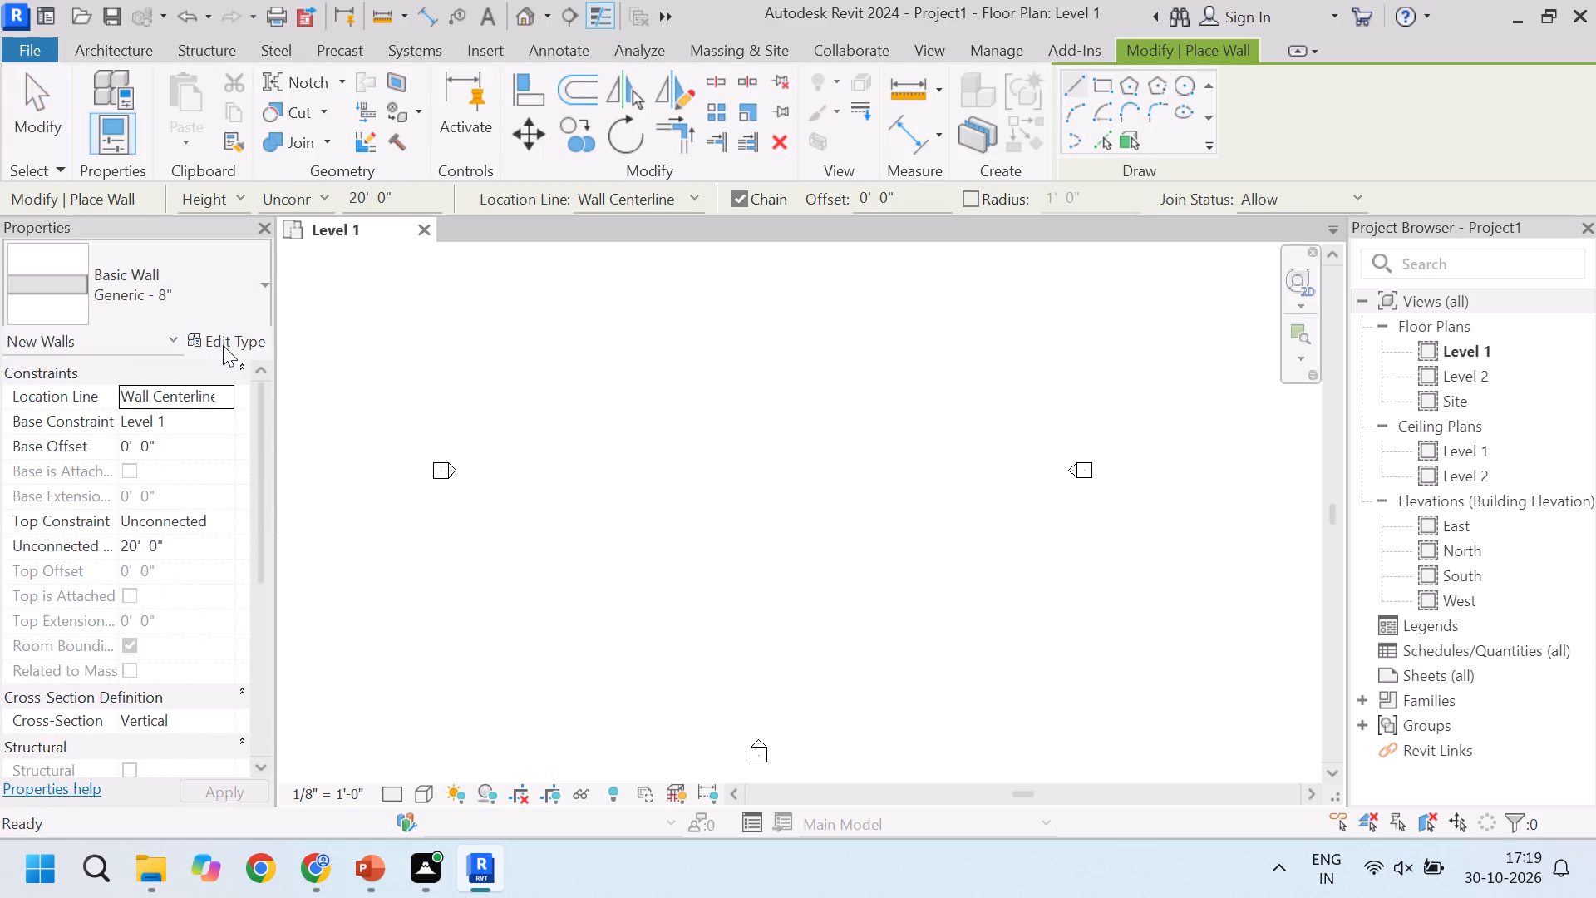
pyautogui.doubleClick(223, 345)
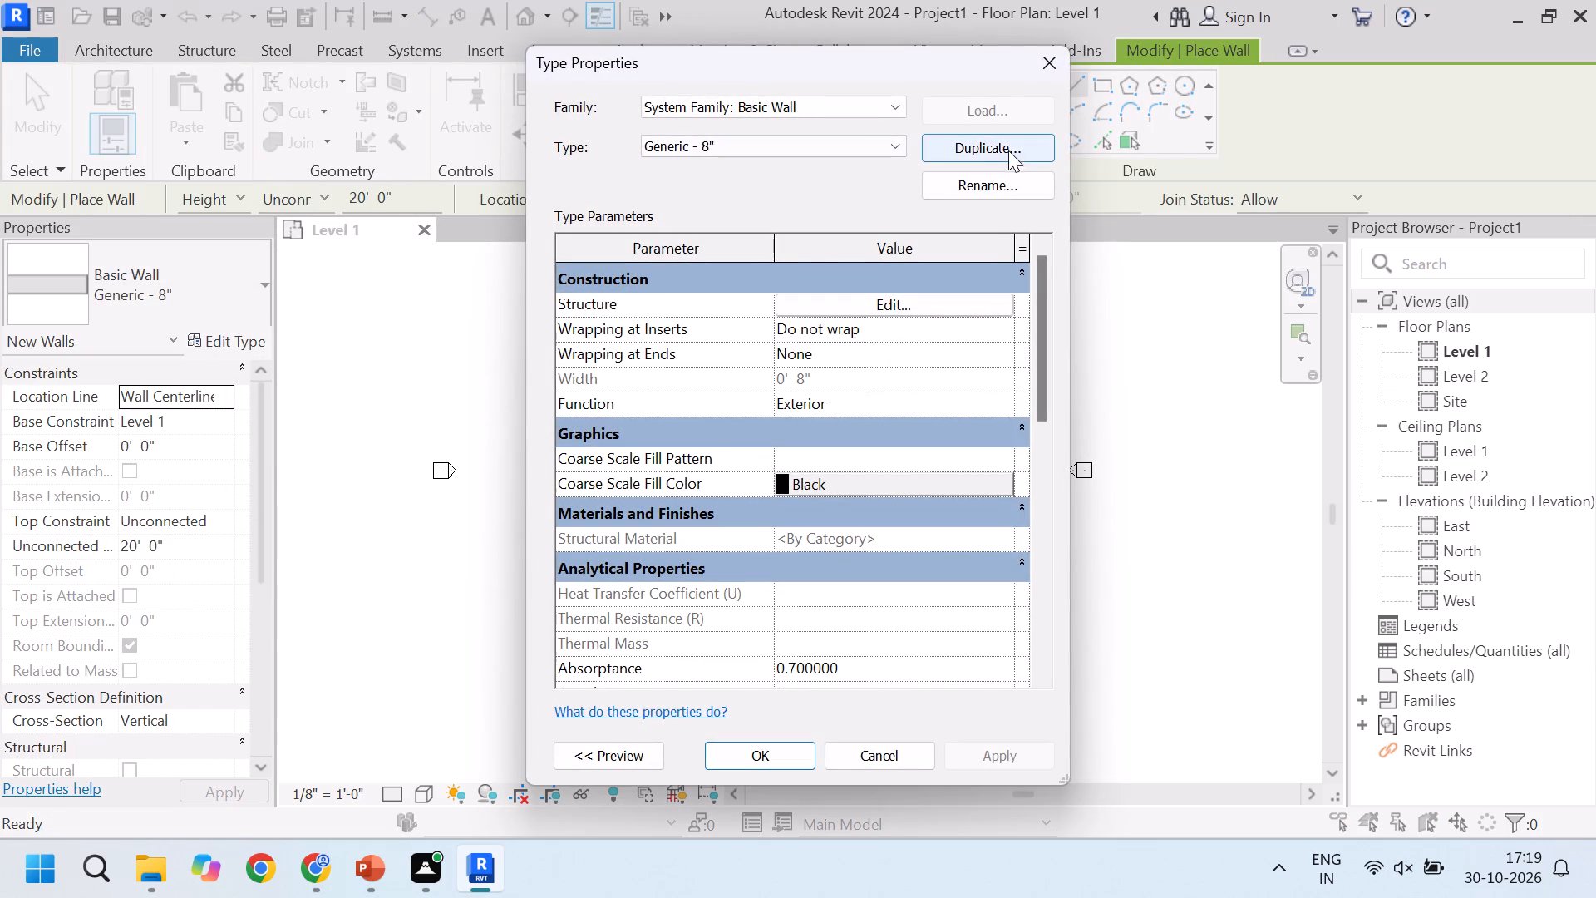
pyautogui.click(1007, 150)
pyautogui.moveTo(793, 400); pyautogui.dragTo(751, 400)
pyautogui.press('9')
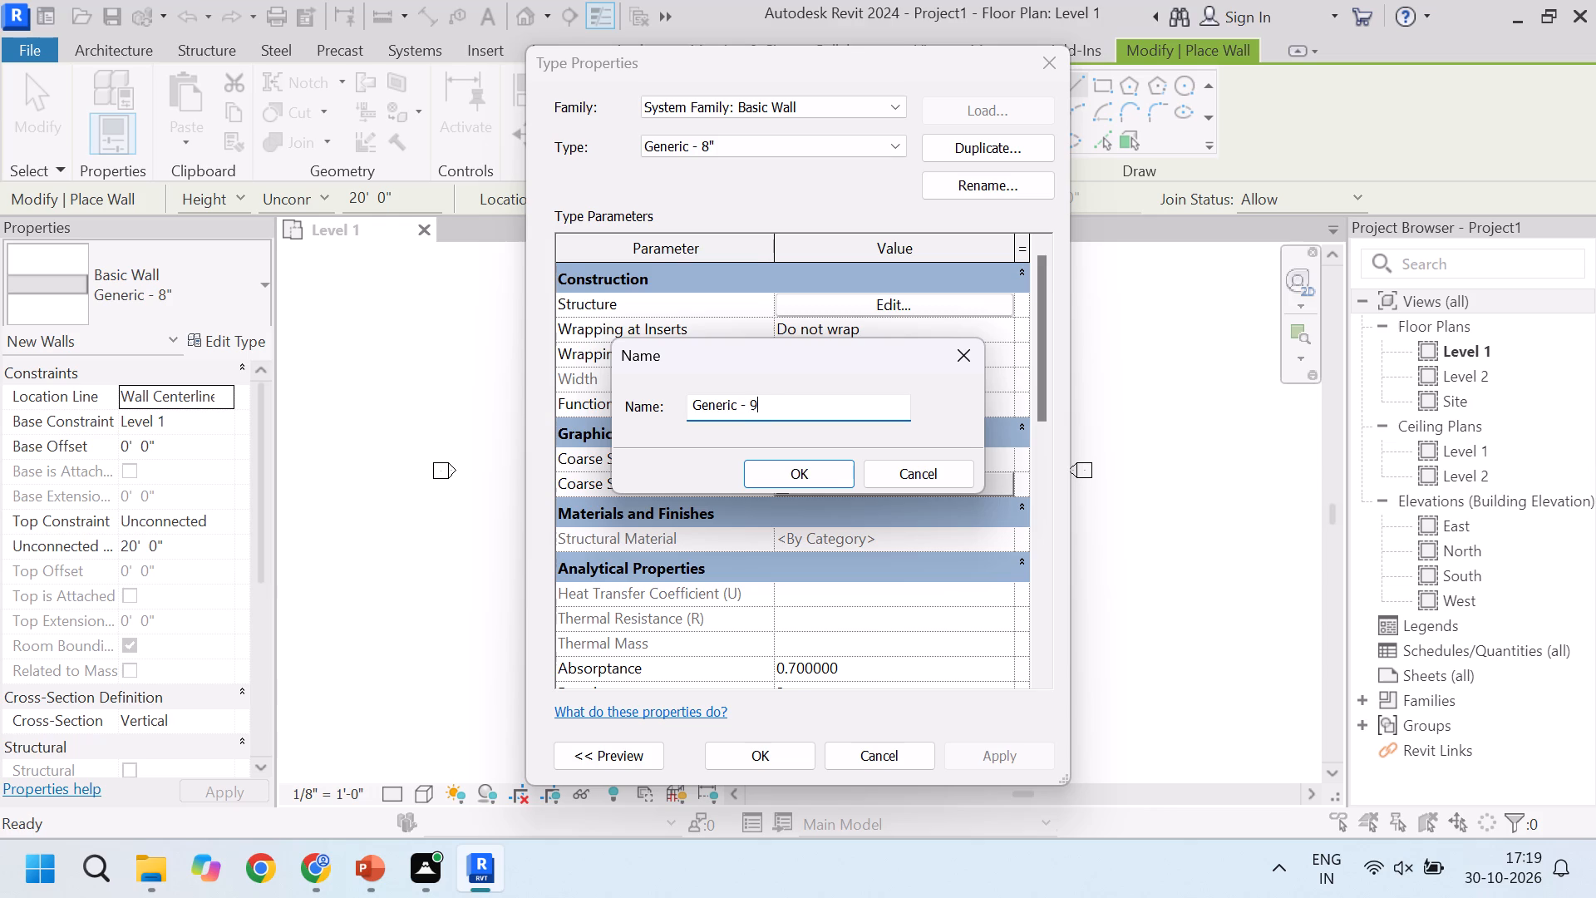
pyautogui.hotkey('shift', '"')
pyautogui.click(812, 469)
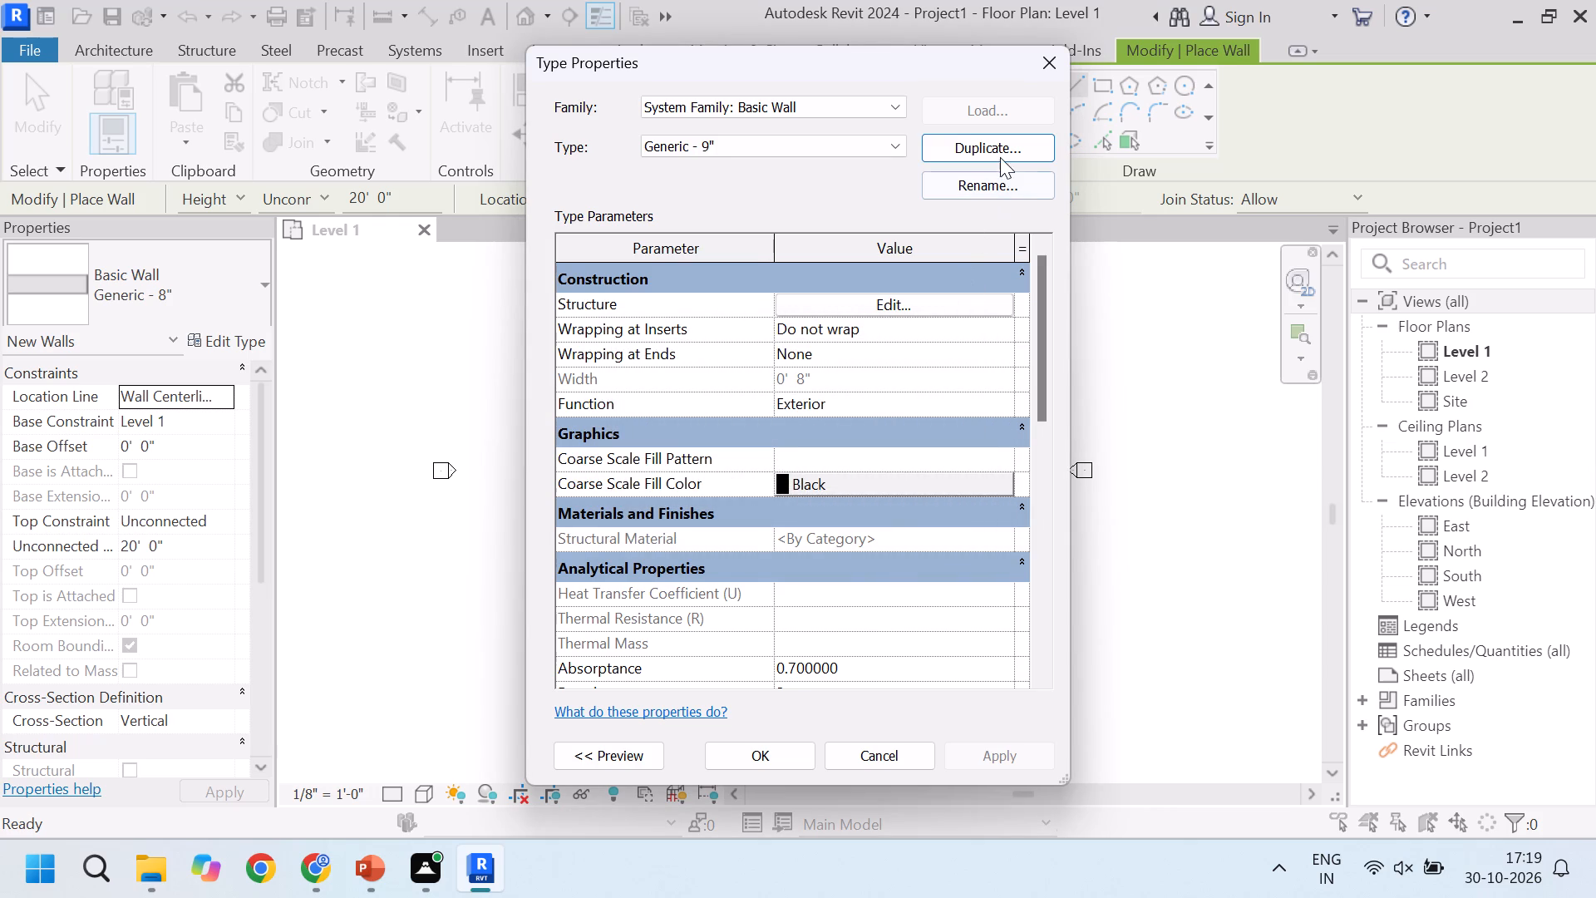
# Set the structure layer thickness of the Generic - 9" wall type to 9" and apply the type changes.
pyautogui.click(895, 303)
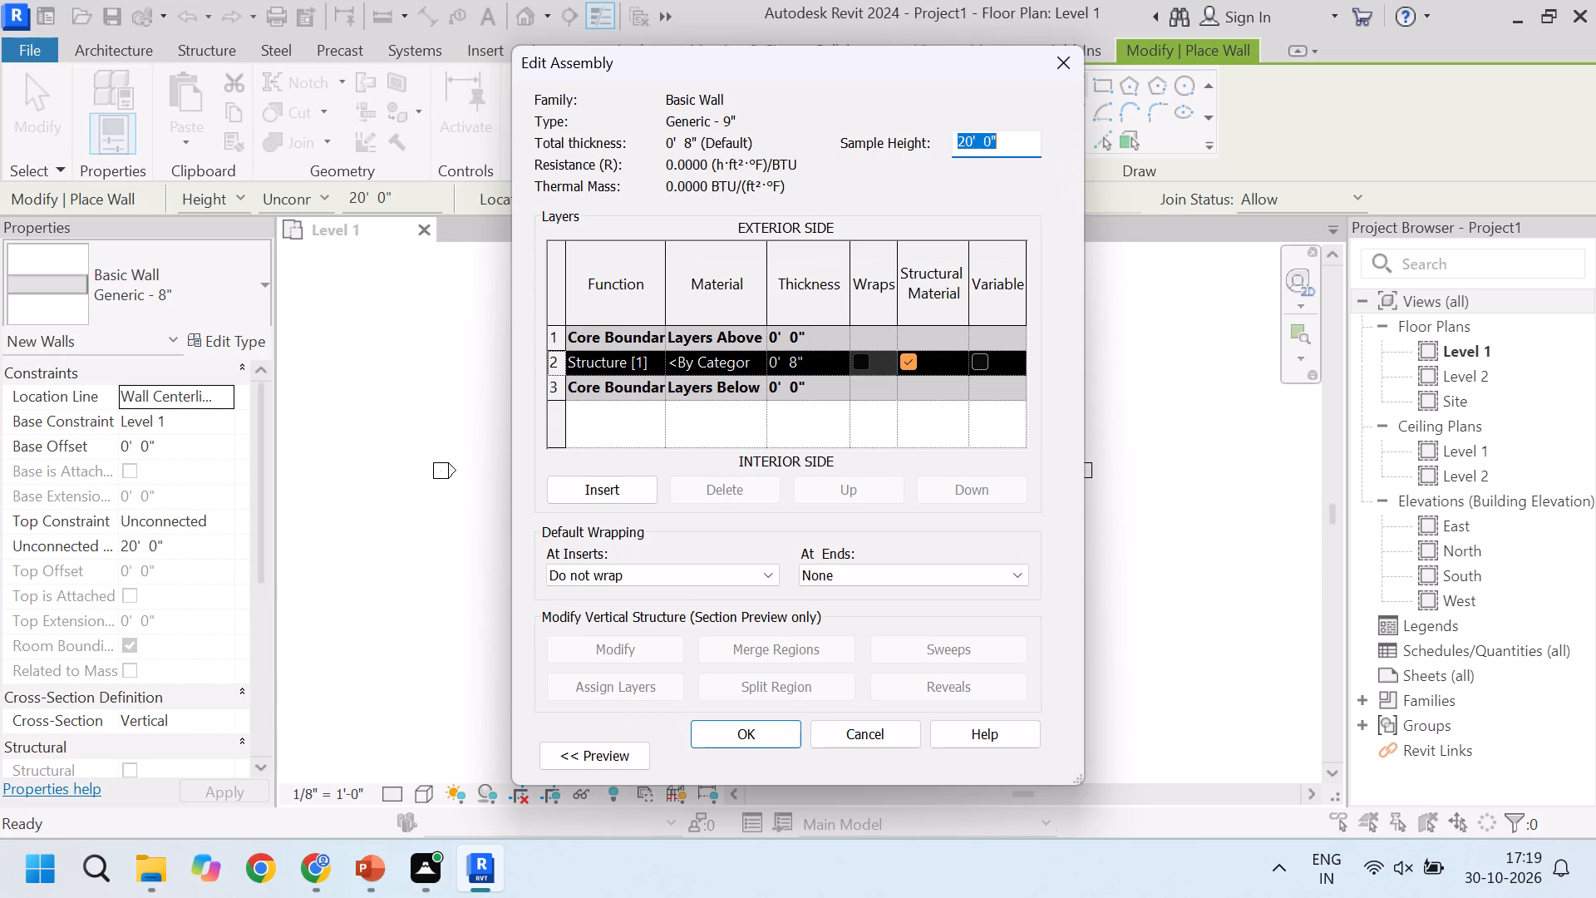
pyautogui.click(800, 358)
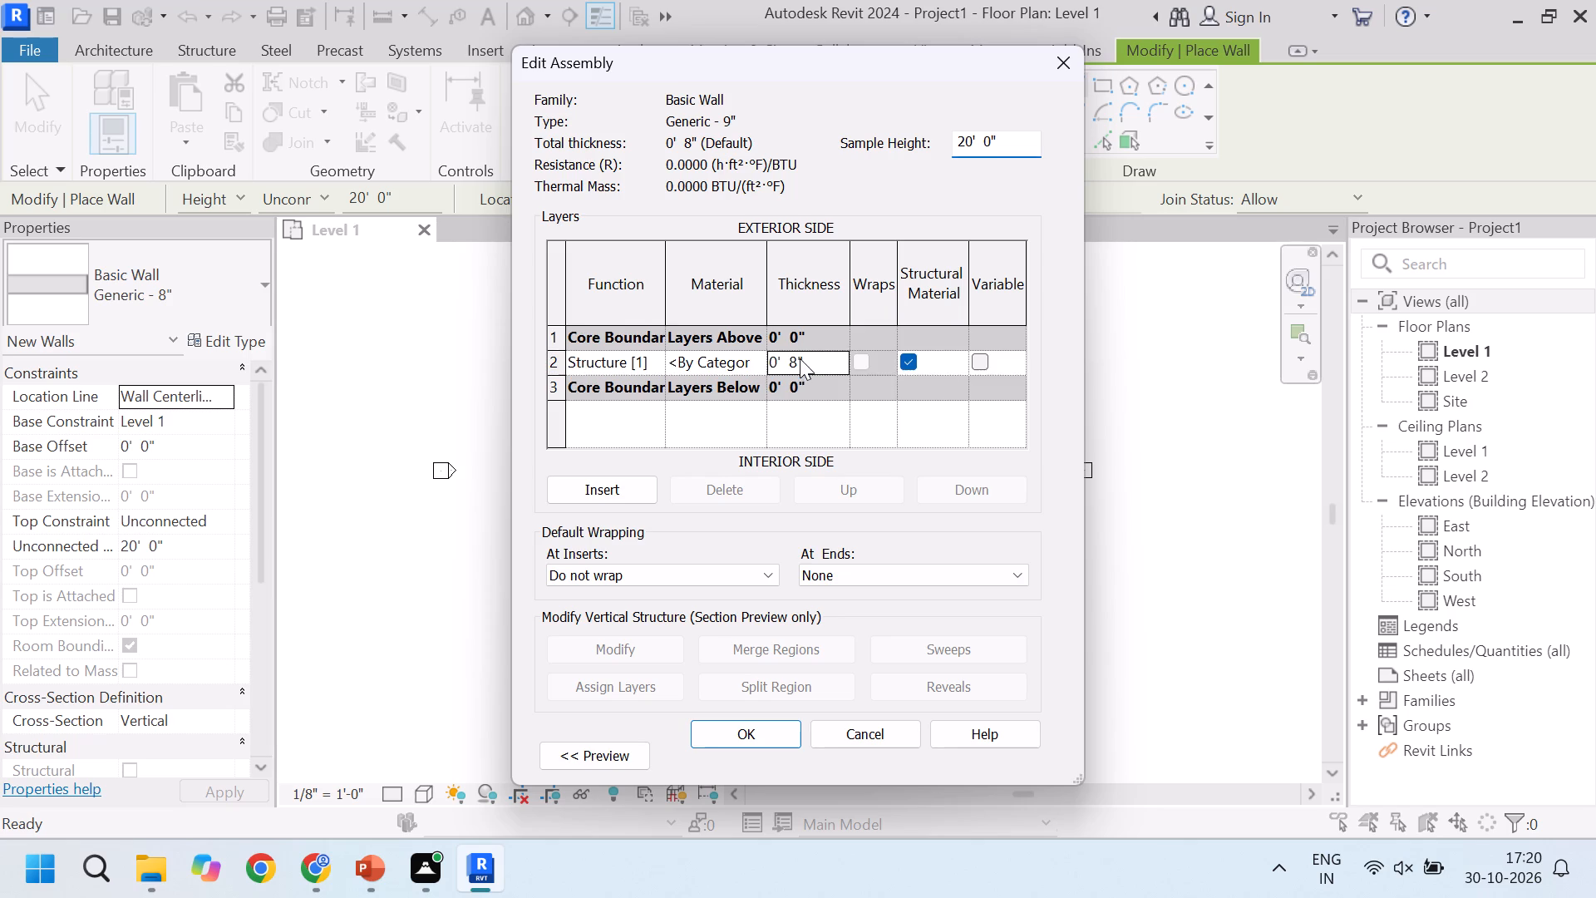
pyautogui.press('BackSpace')
pyautogui.press('9')
pyautogui.click(783, 730)
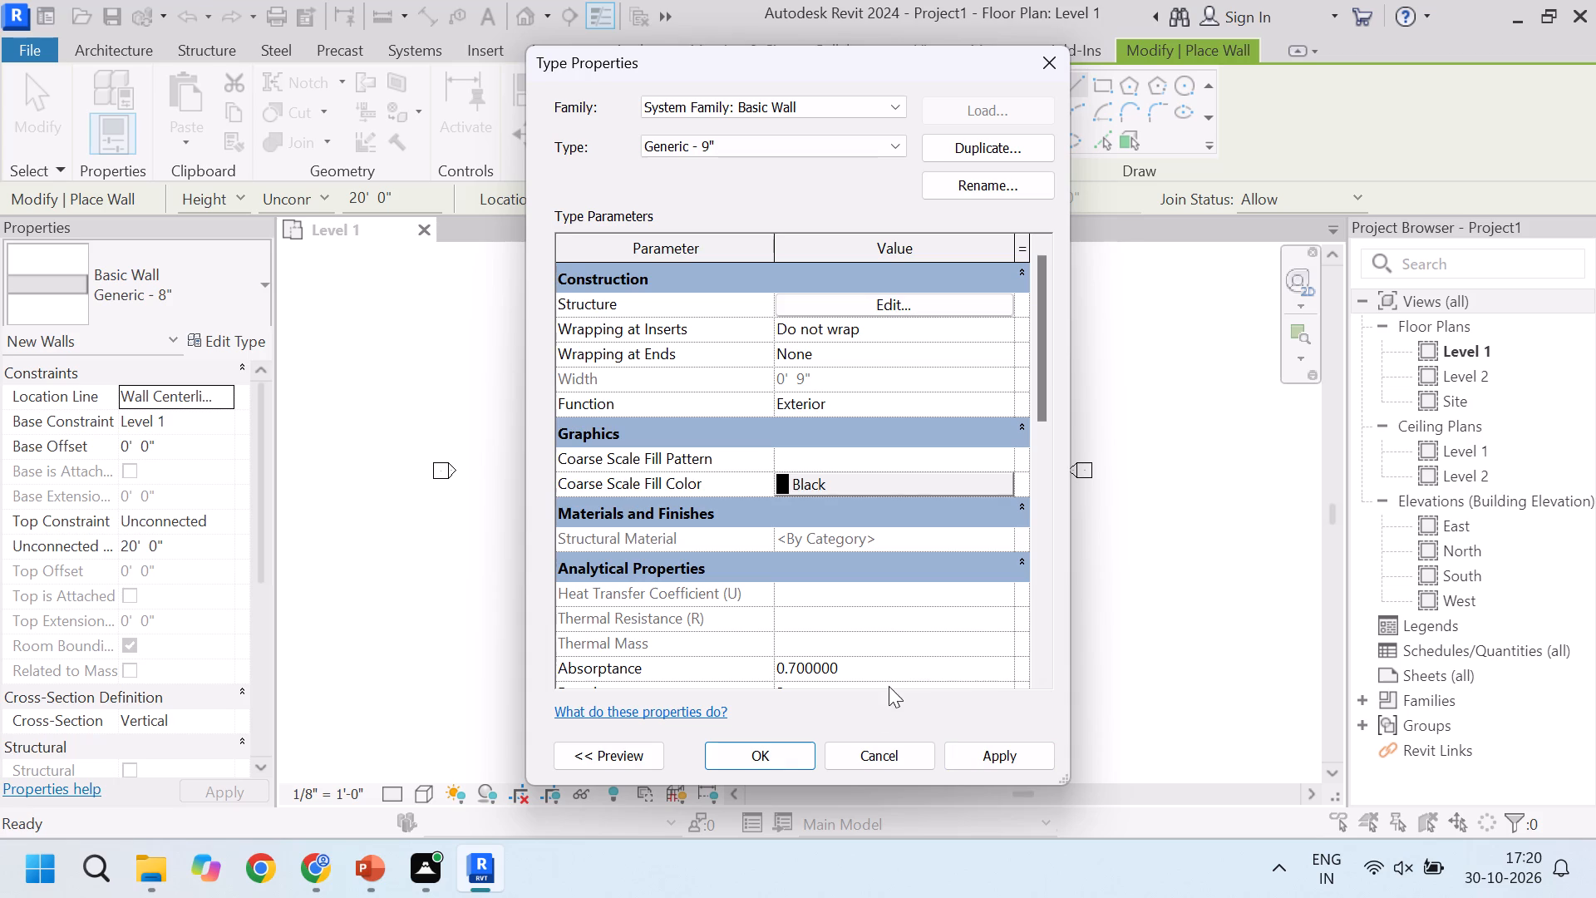
pyautogui.click(1005, 757)
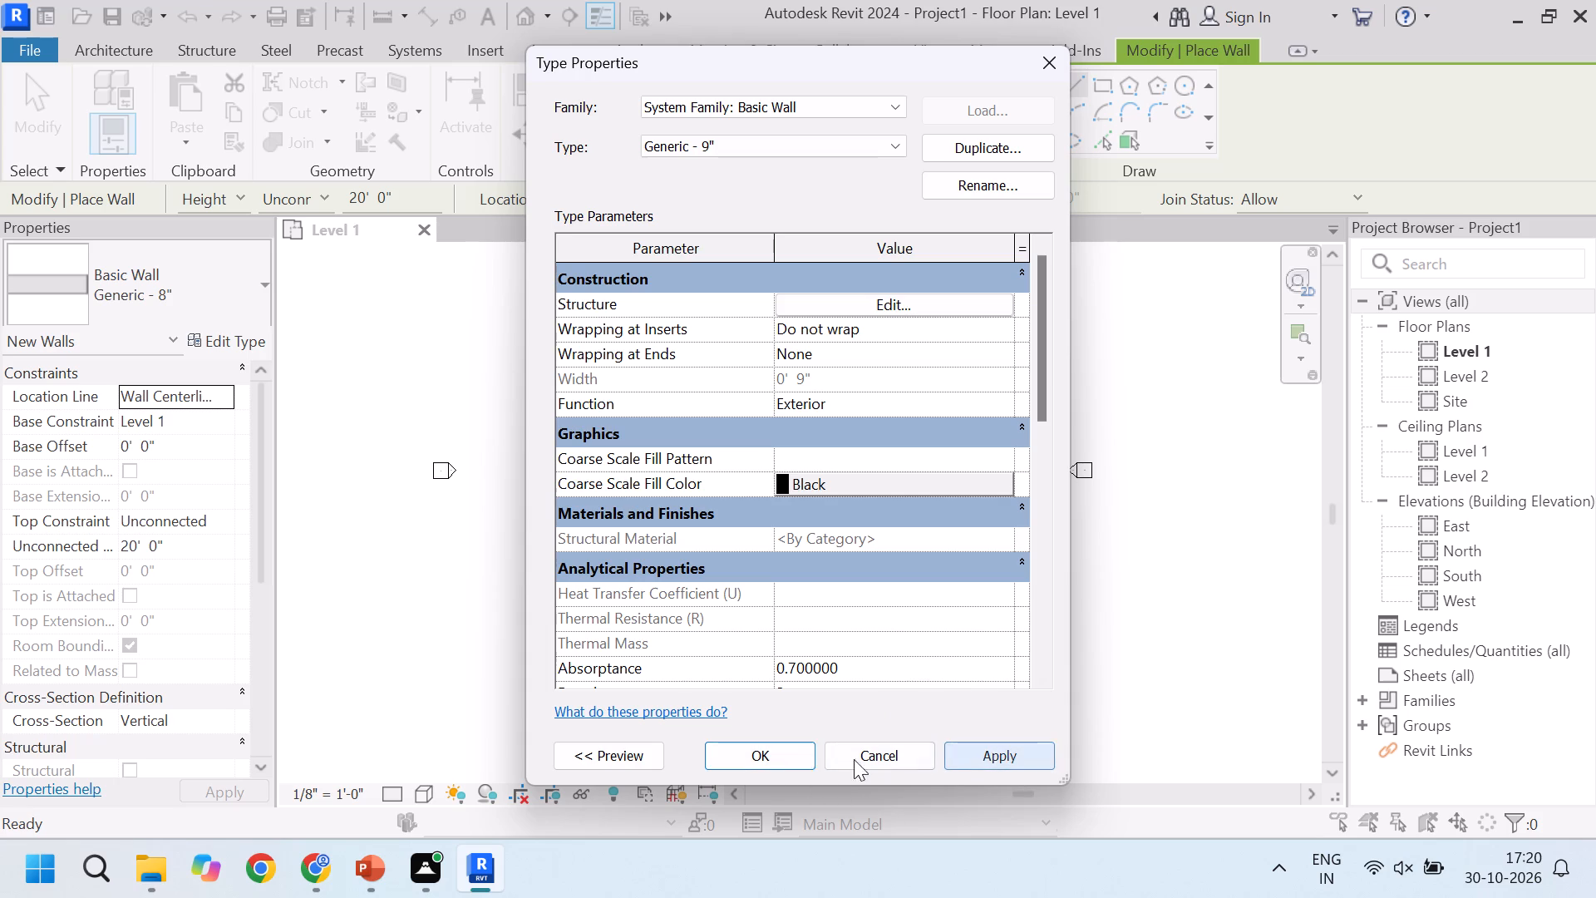
pyautogui.click(780, 757)
# Configure wall placement with height up to Level 2 and location line Finish Face: Exterior.
pyautogui.scroll(3, 586, 429)
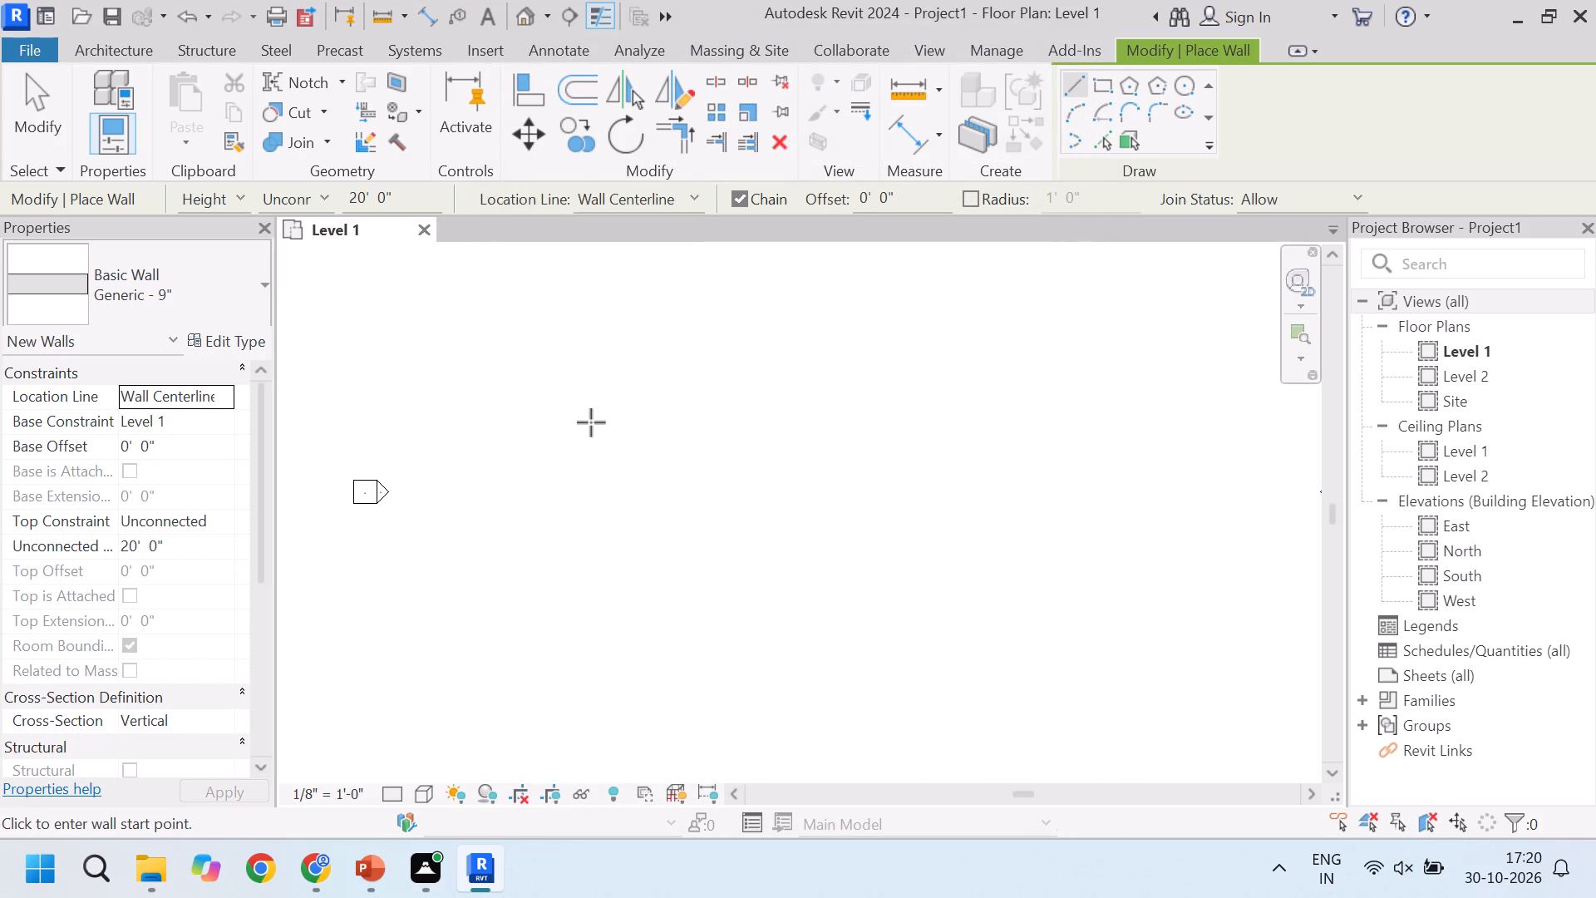
pyautogui.click(317, 198)
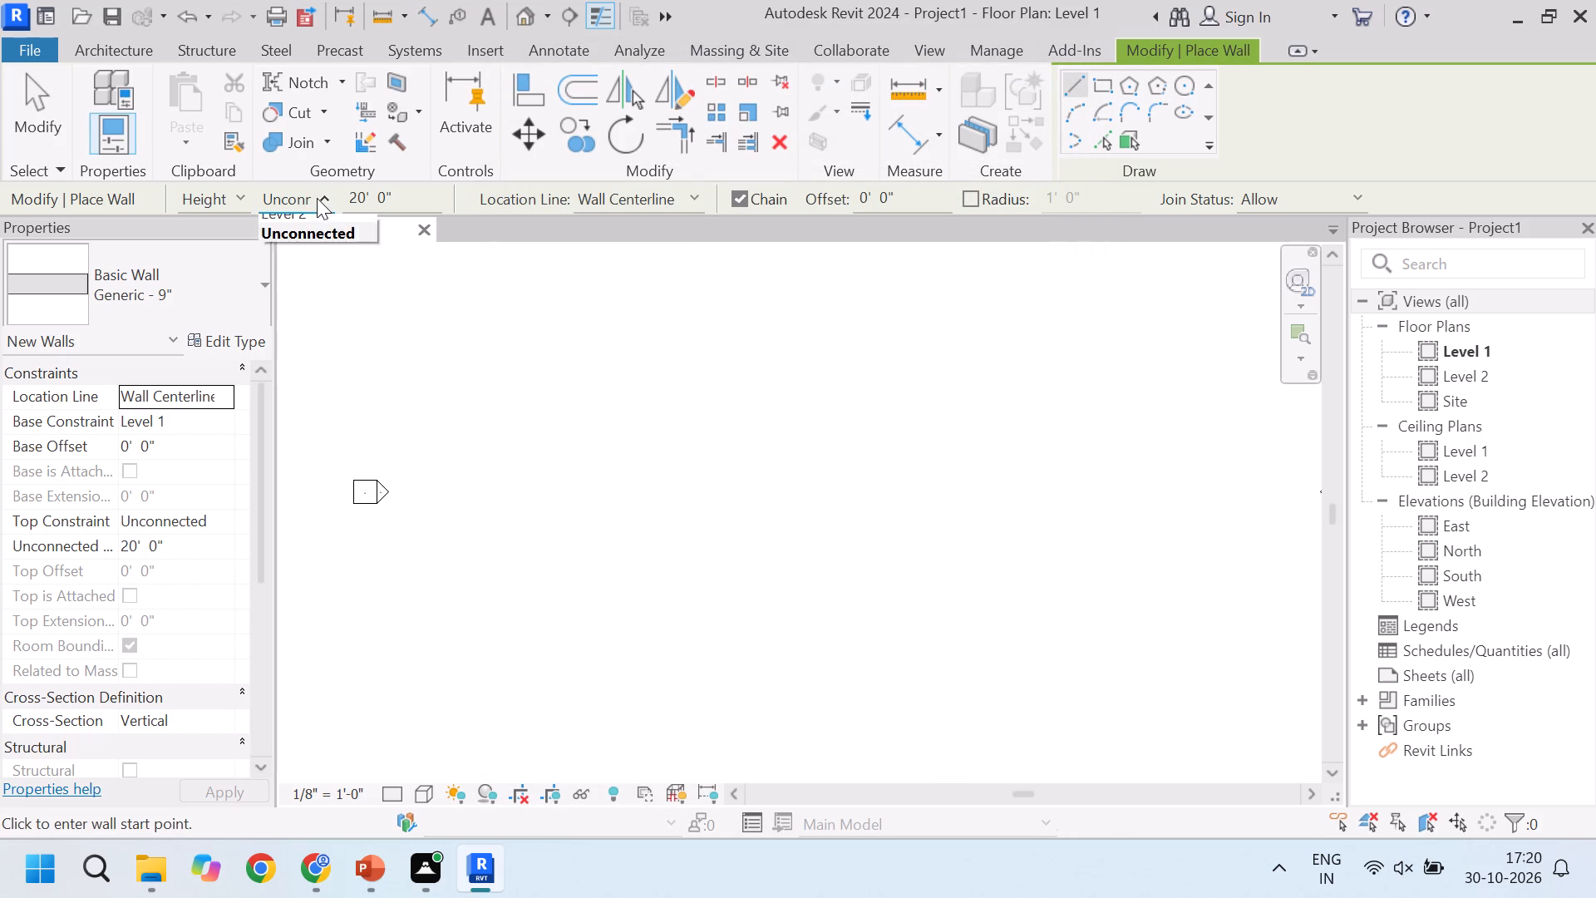
pyautogui.click(312, 239)
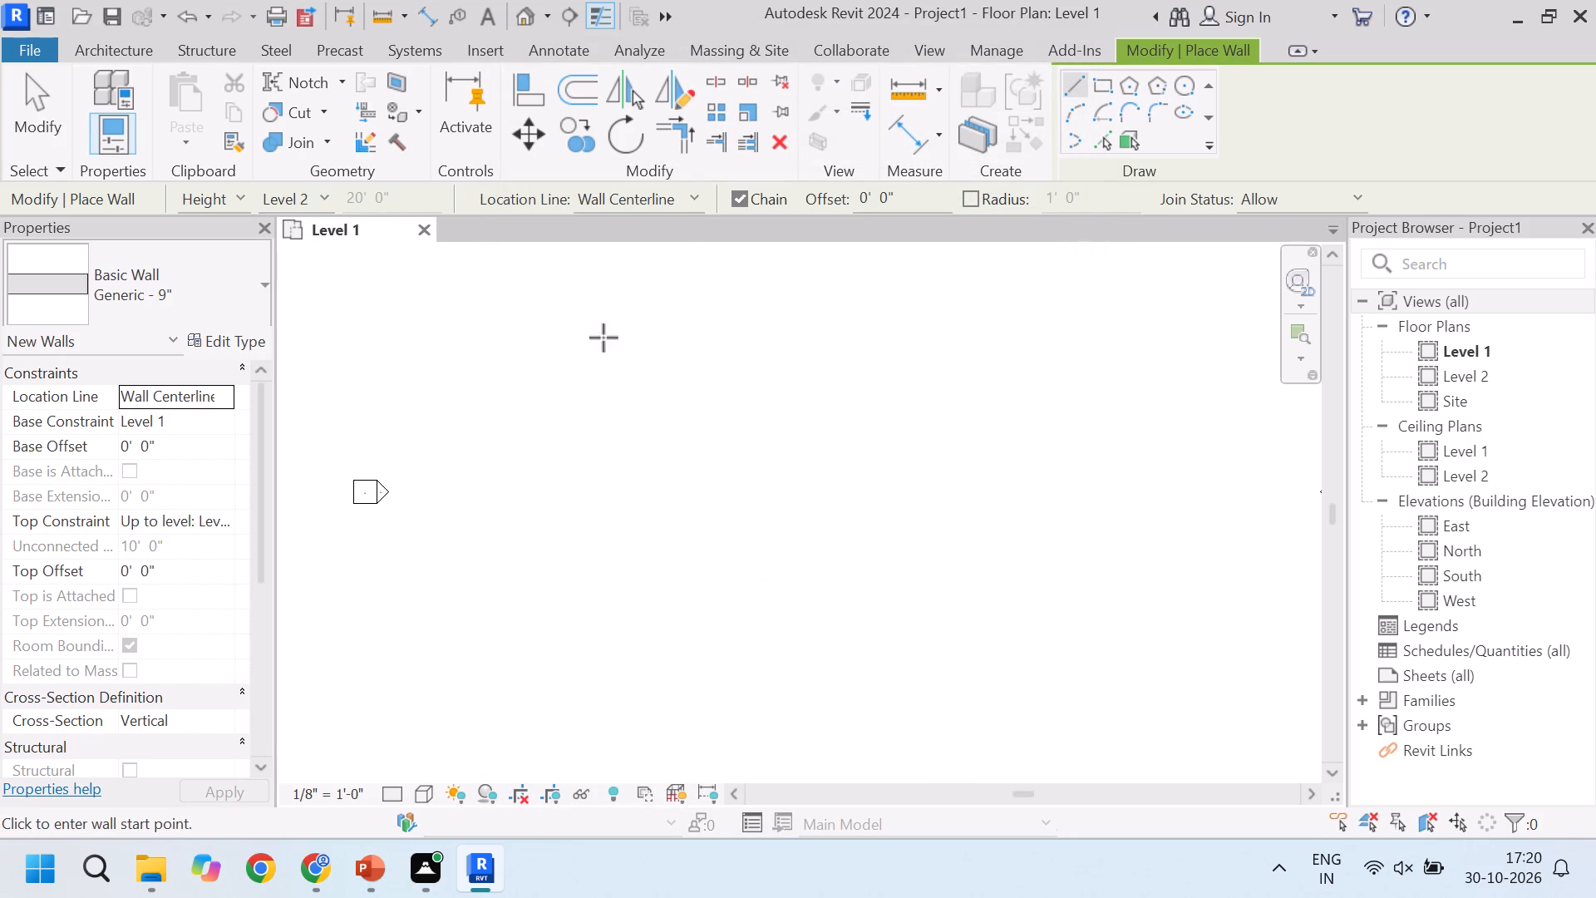
pyautogui.click(689, 200)
pyautogui.click(649, 256)
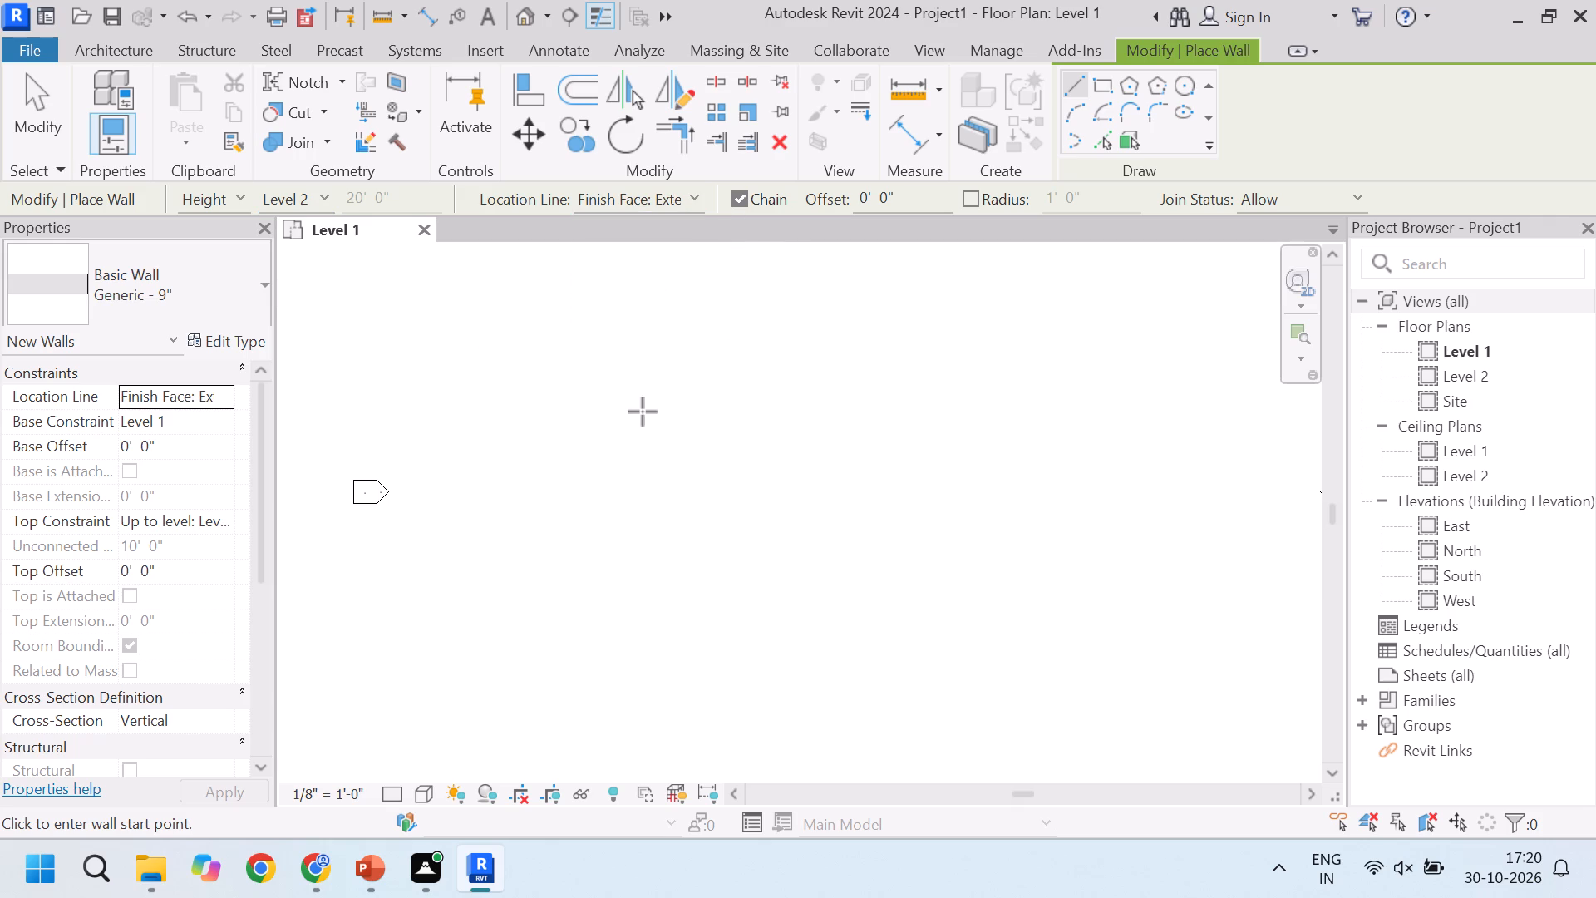
# Draw a vertical Generic - 9" wall on the Level 1 floor plan, starting inside the elevation markers.
pyautogui.click(643, 419)
pyautogui.scroll(4, 659, 560)
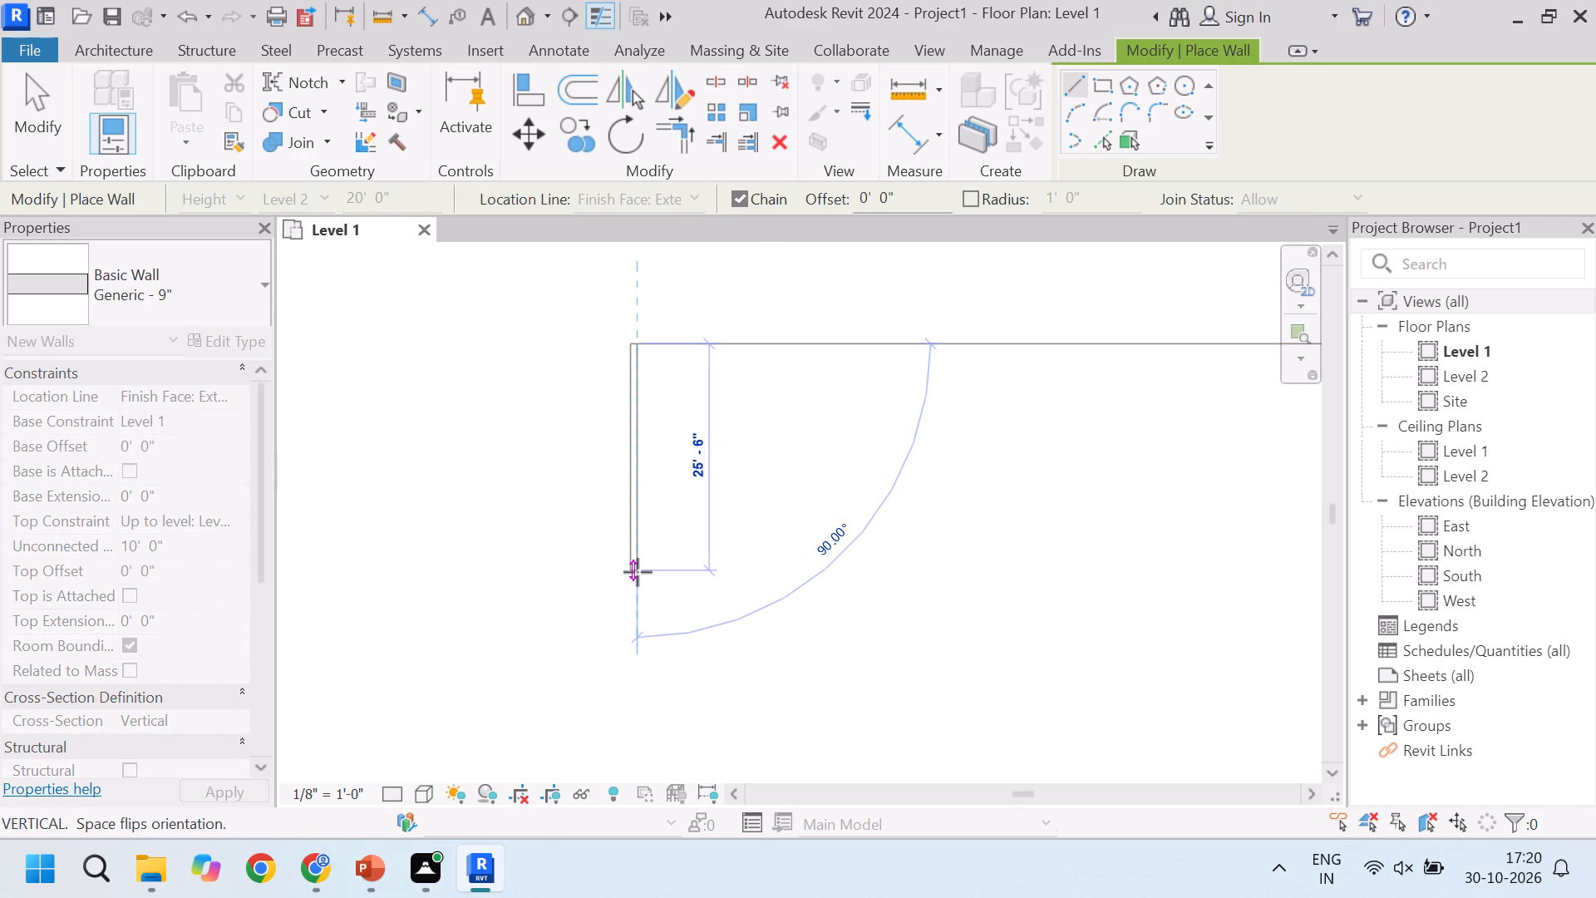
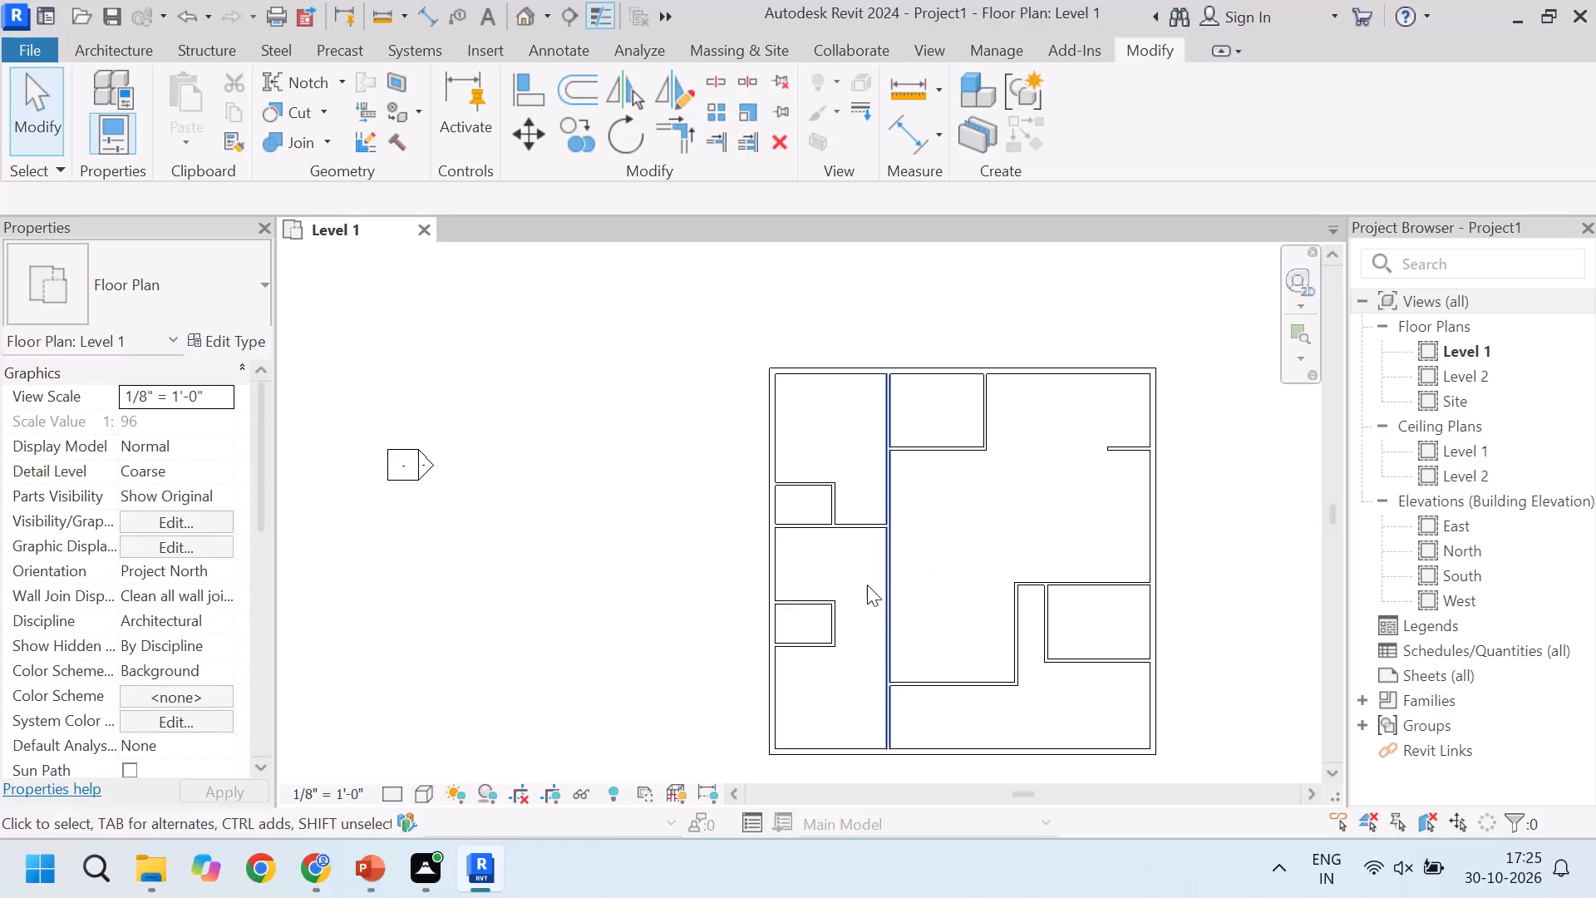
# Copy the horizontal Generic - 5" wall along the top of the lower-right room 4'-0" upward, from its junction with the exterior wall.
pyautogui.scroll(-5, 808, 636)
pyautogui.scroll(9, 938, 632)
pyautogui.scroll(-3, 778, 565)
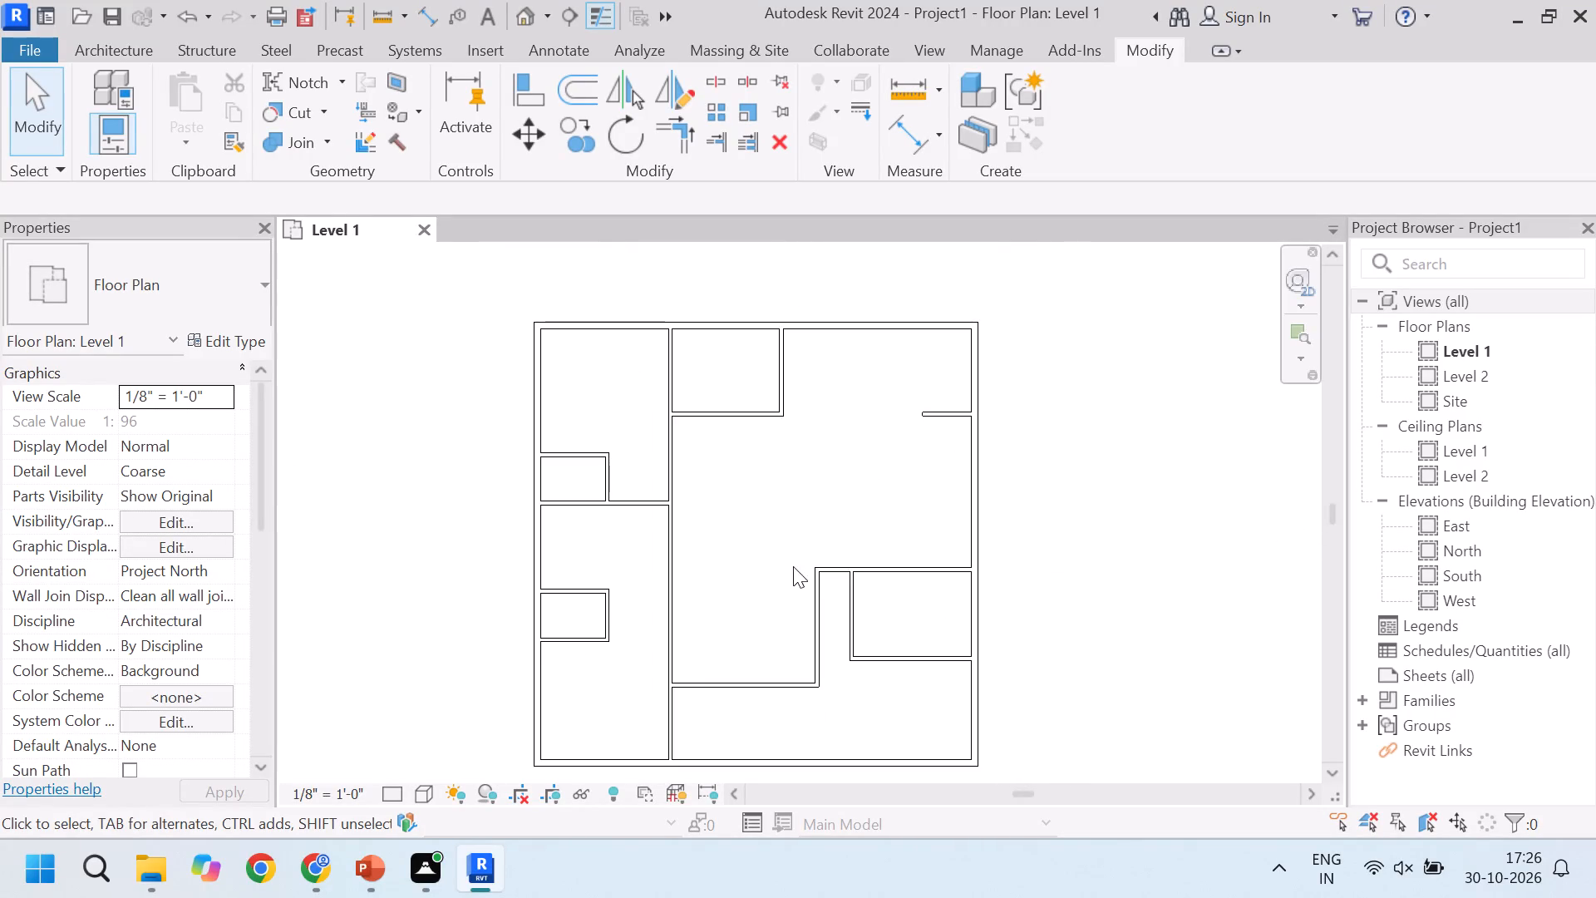
pyautogui.scroll(-2, 821, 580)
pyautogui.scroll(1, 859, 580)
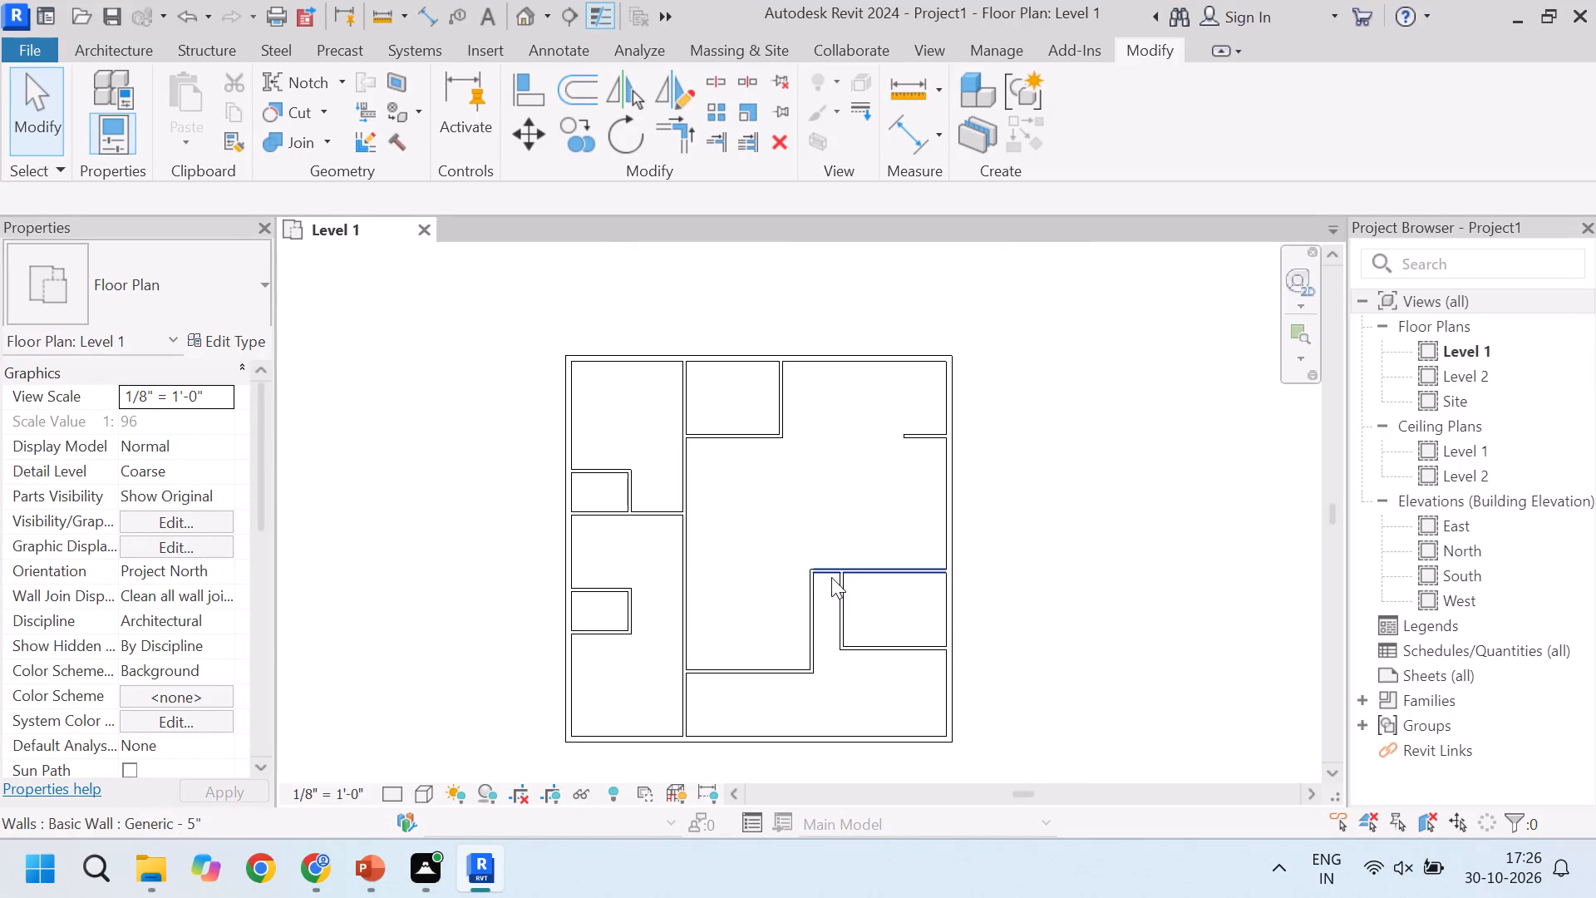
pyautogui.scroll(2, 917, 574)
pyautogui.scroll(1, 825, 586)
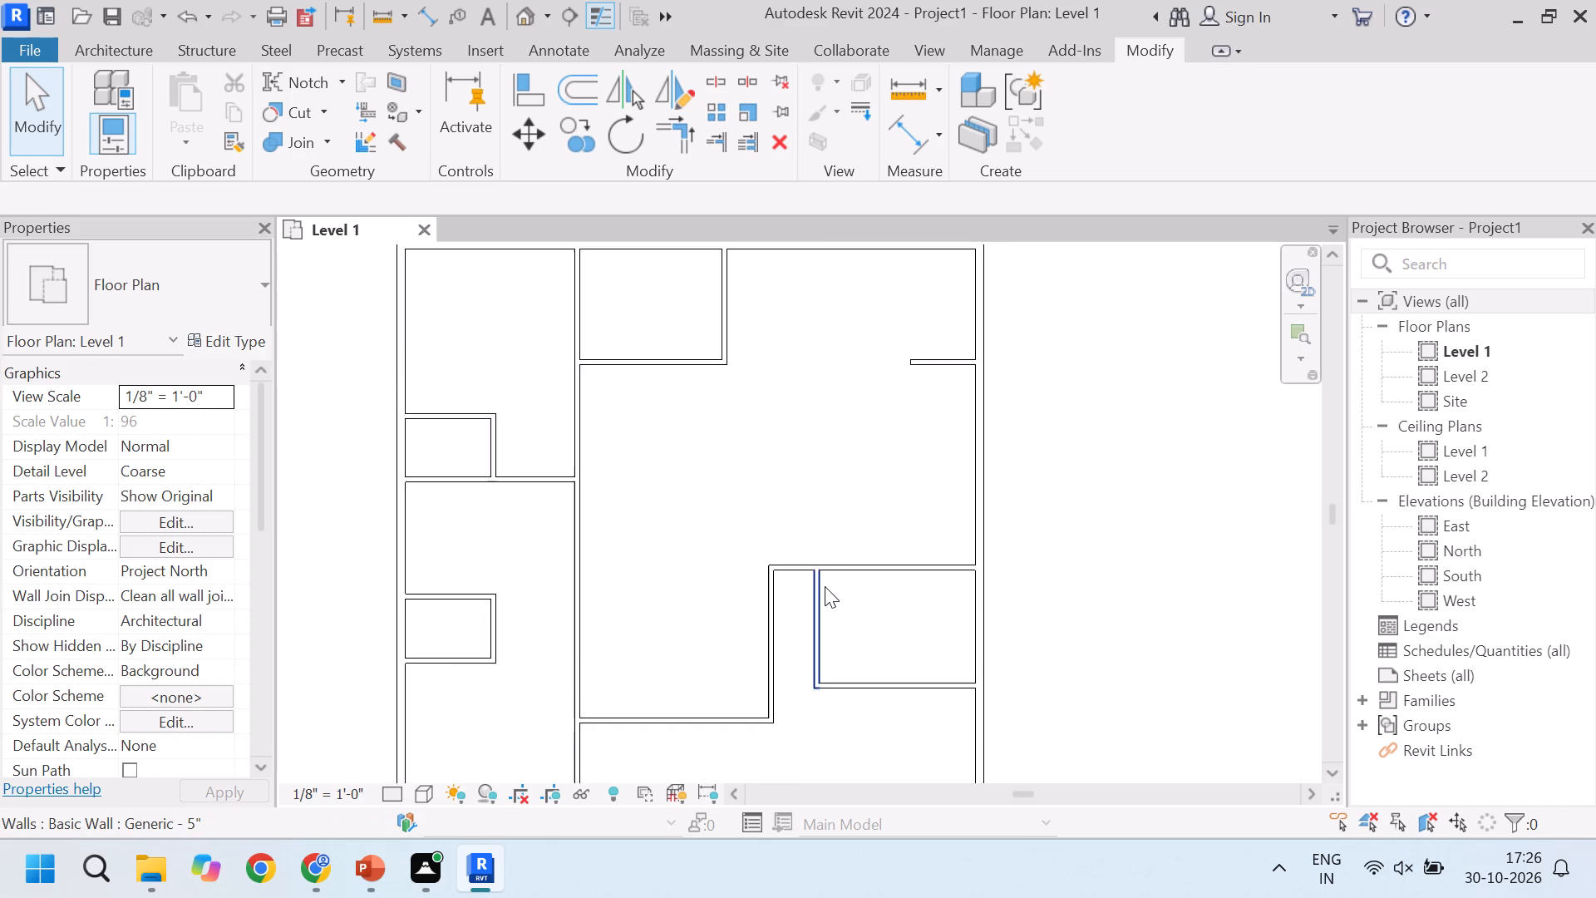
pyautogui.scroll(1, 825, 586)
pyautogui.scroll(-2, 811, 597)
pyautogui.scroll(3, 818, 590)
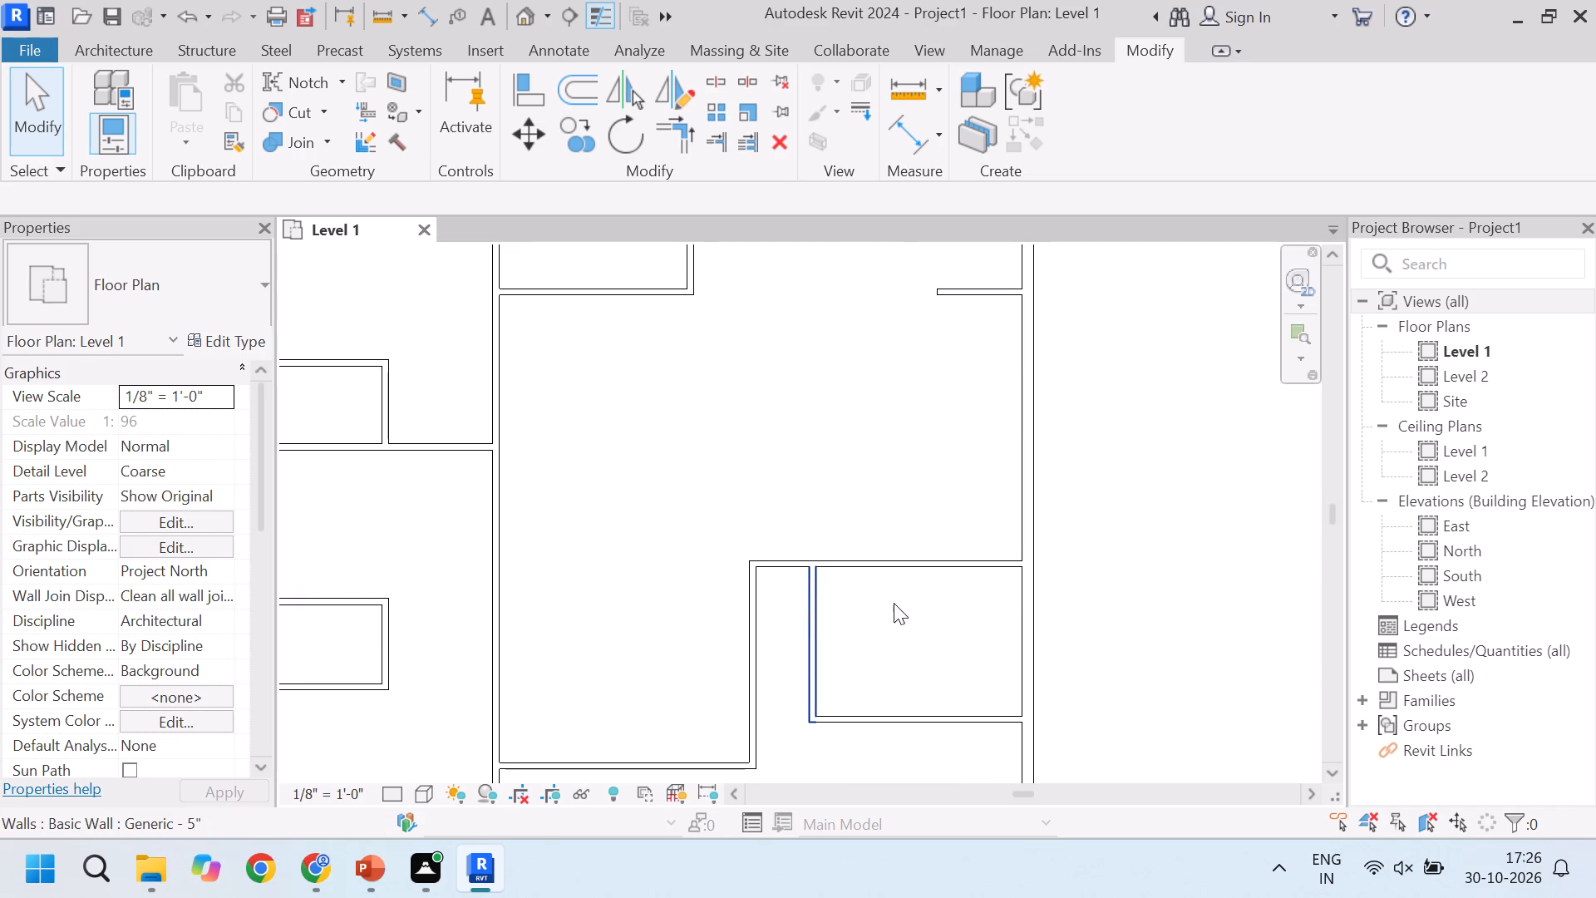
pyautogui.scroll(-2, 818, 580)
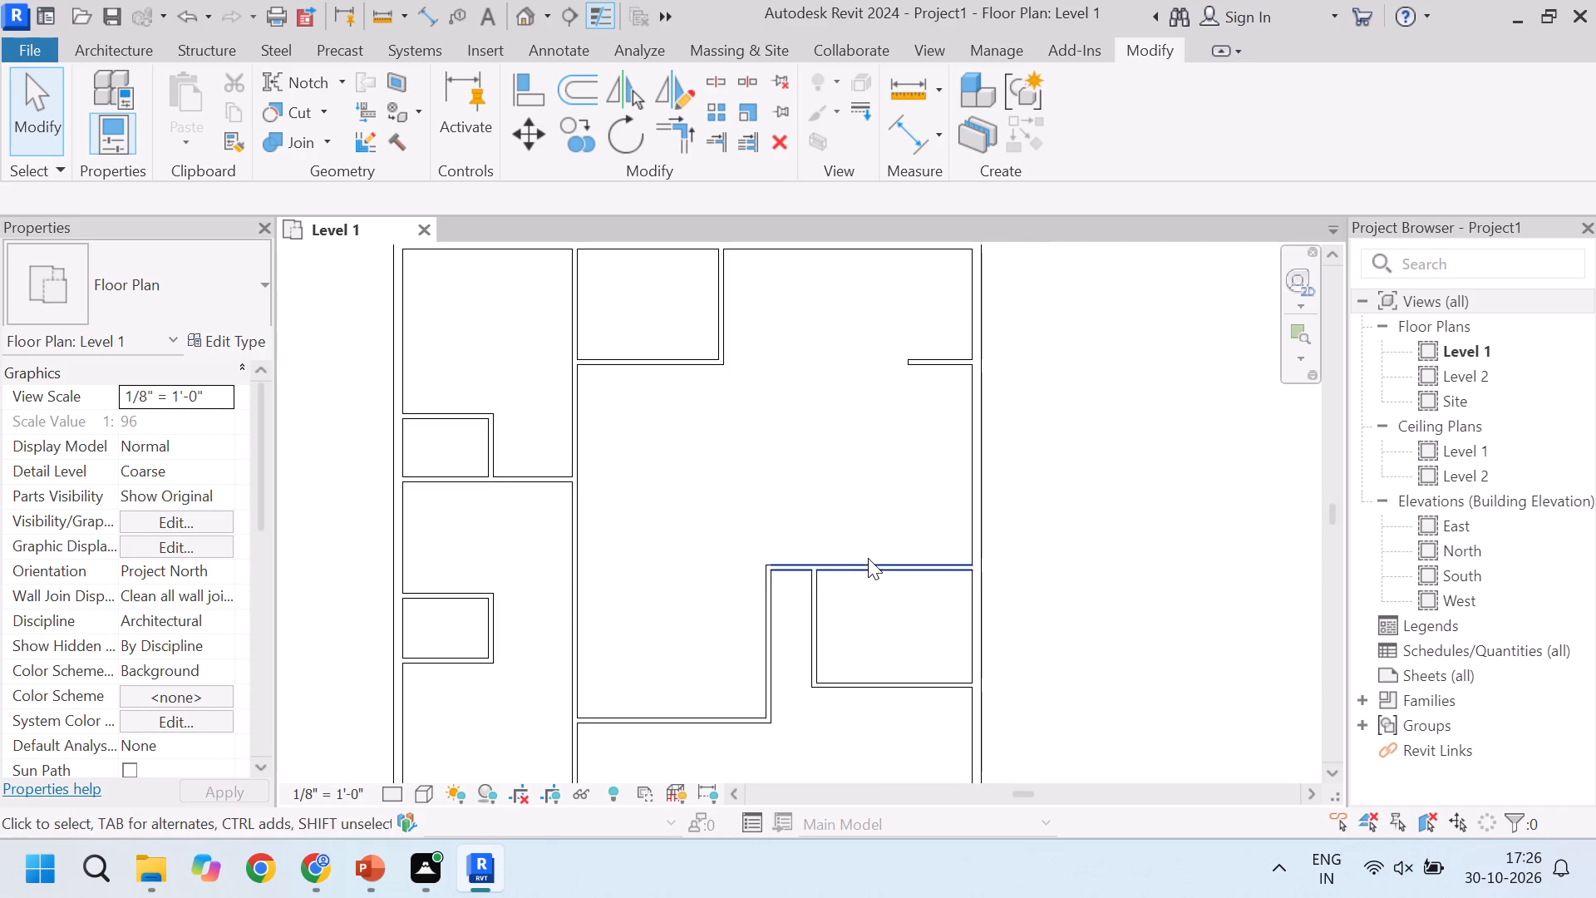
pyautogui.click(869, 560)
pyautogui.scroll(1, 869, 558)
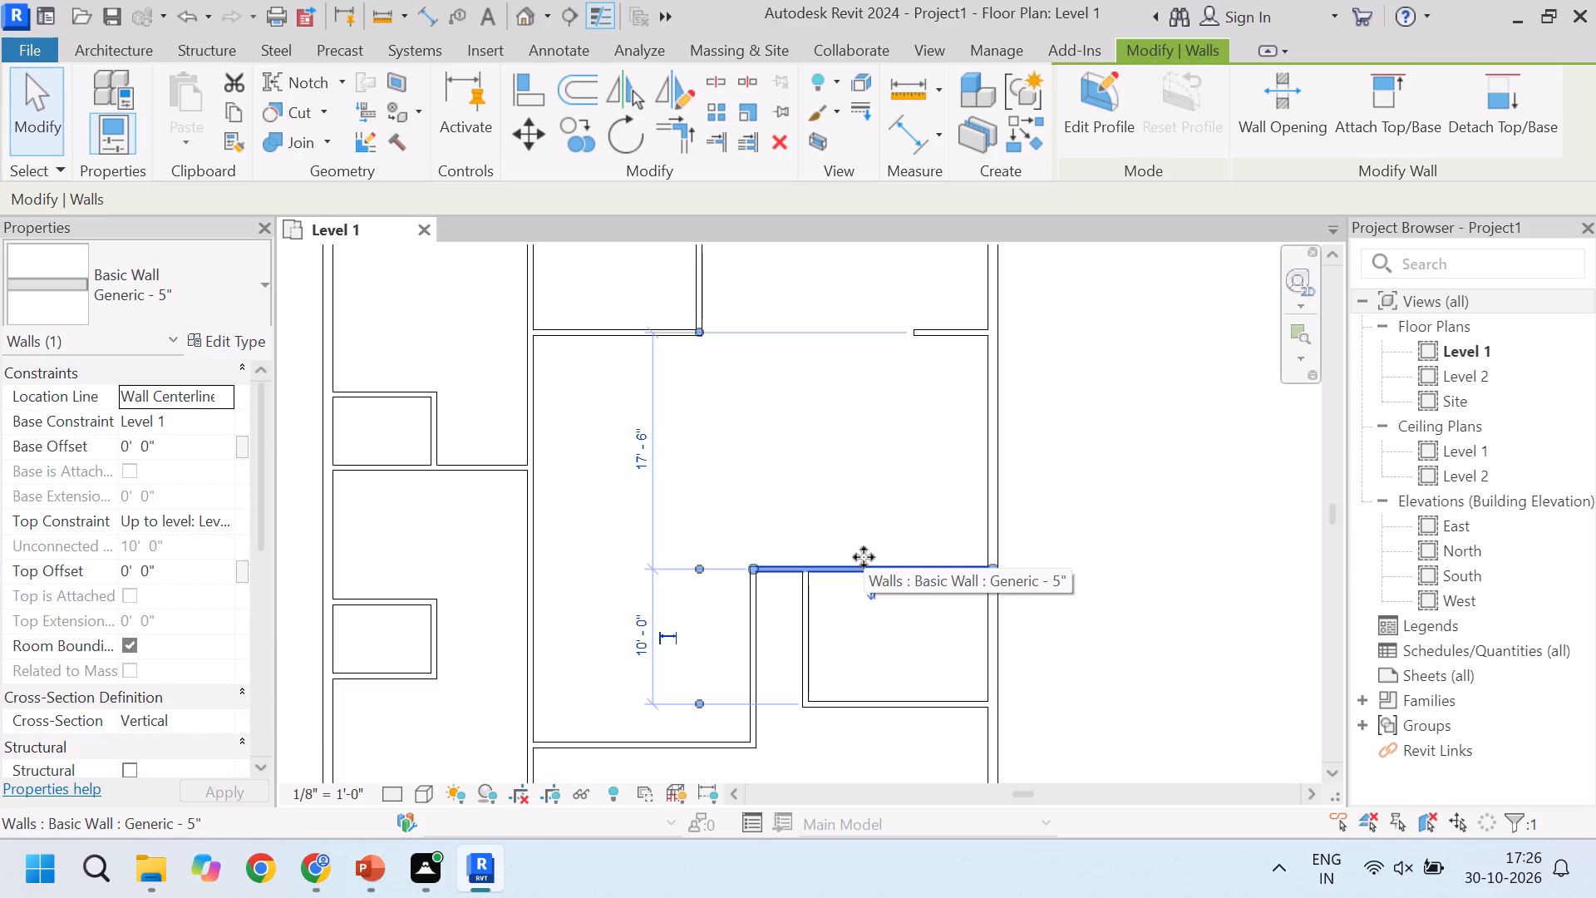
pyautogui.write('CO')
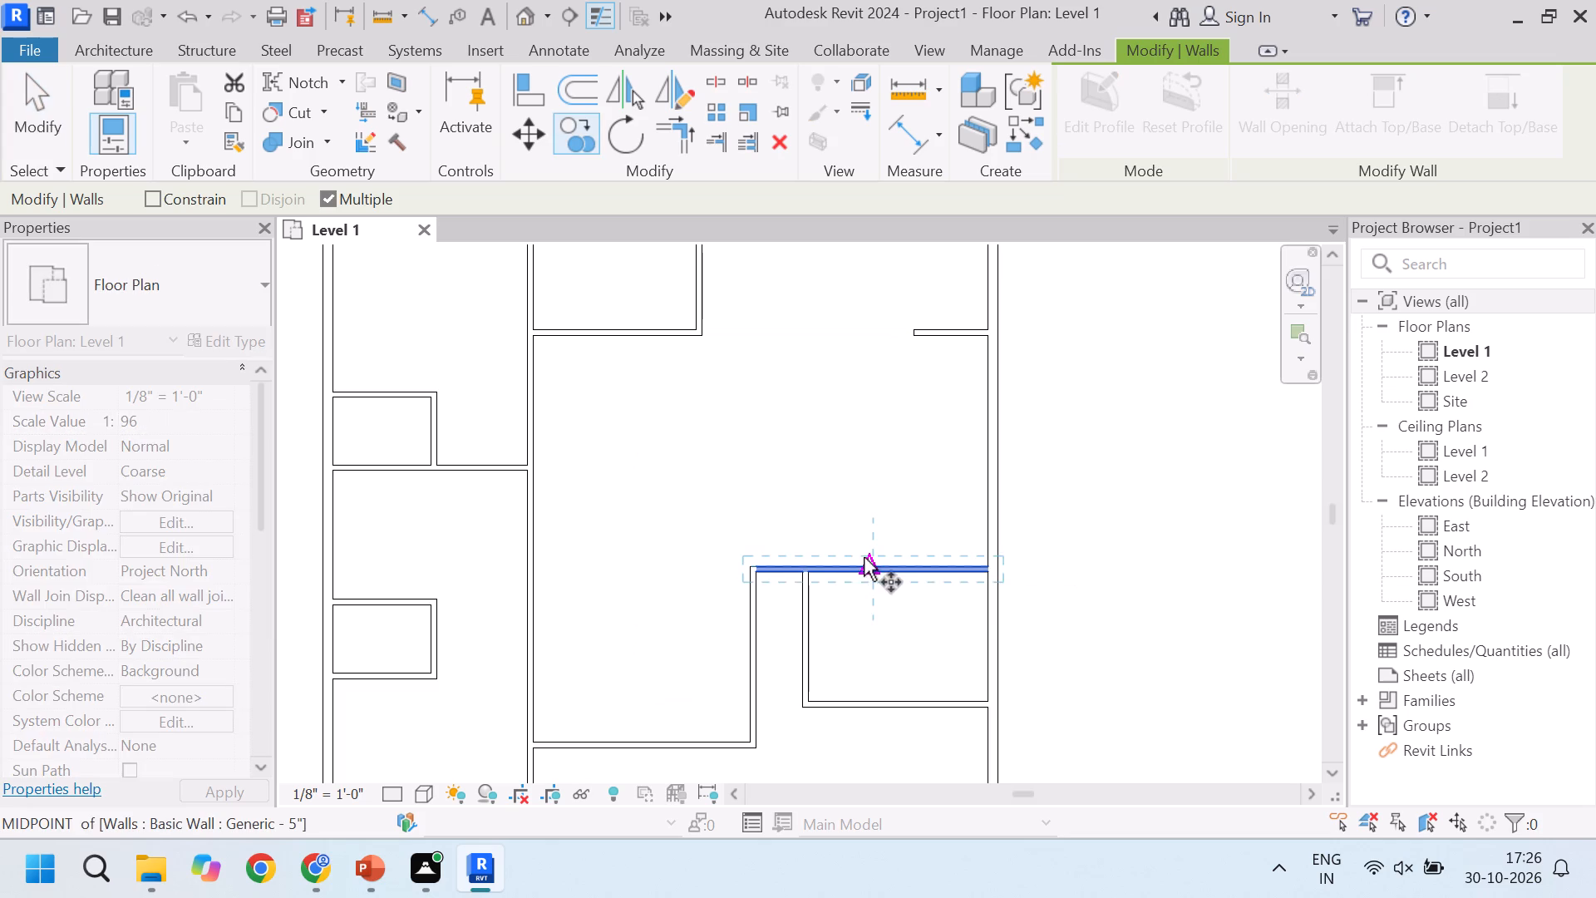
pyautogui.scroll(6, 985, 559)
pyautogui.click(985, 587)
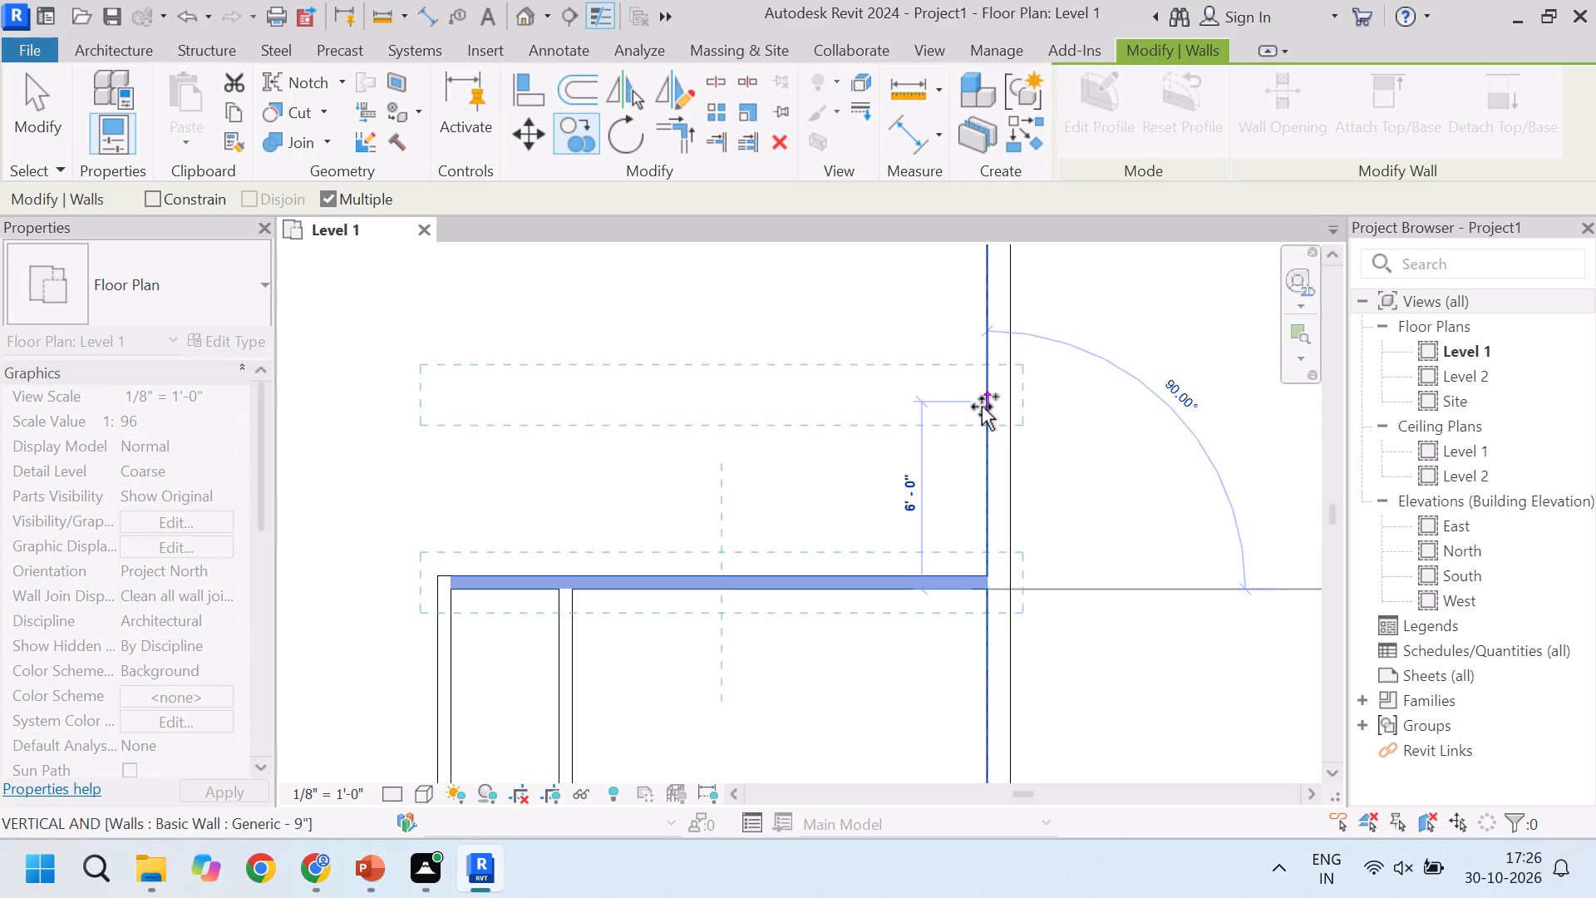
pyautogui.scroll(-2, 982, 407)
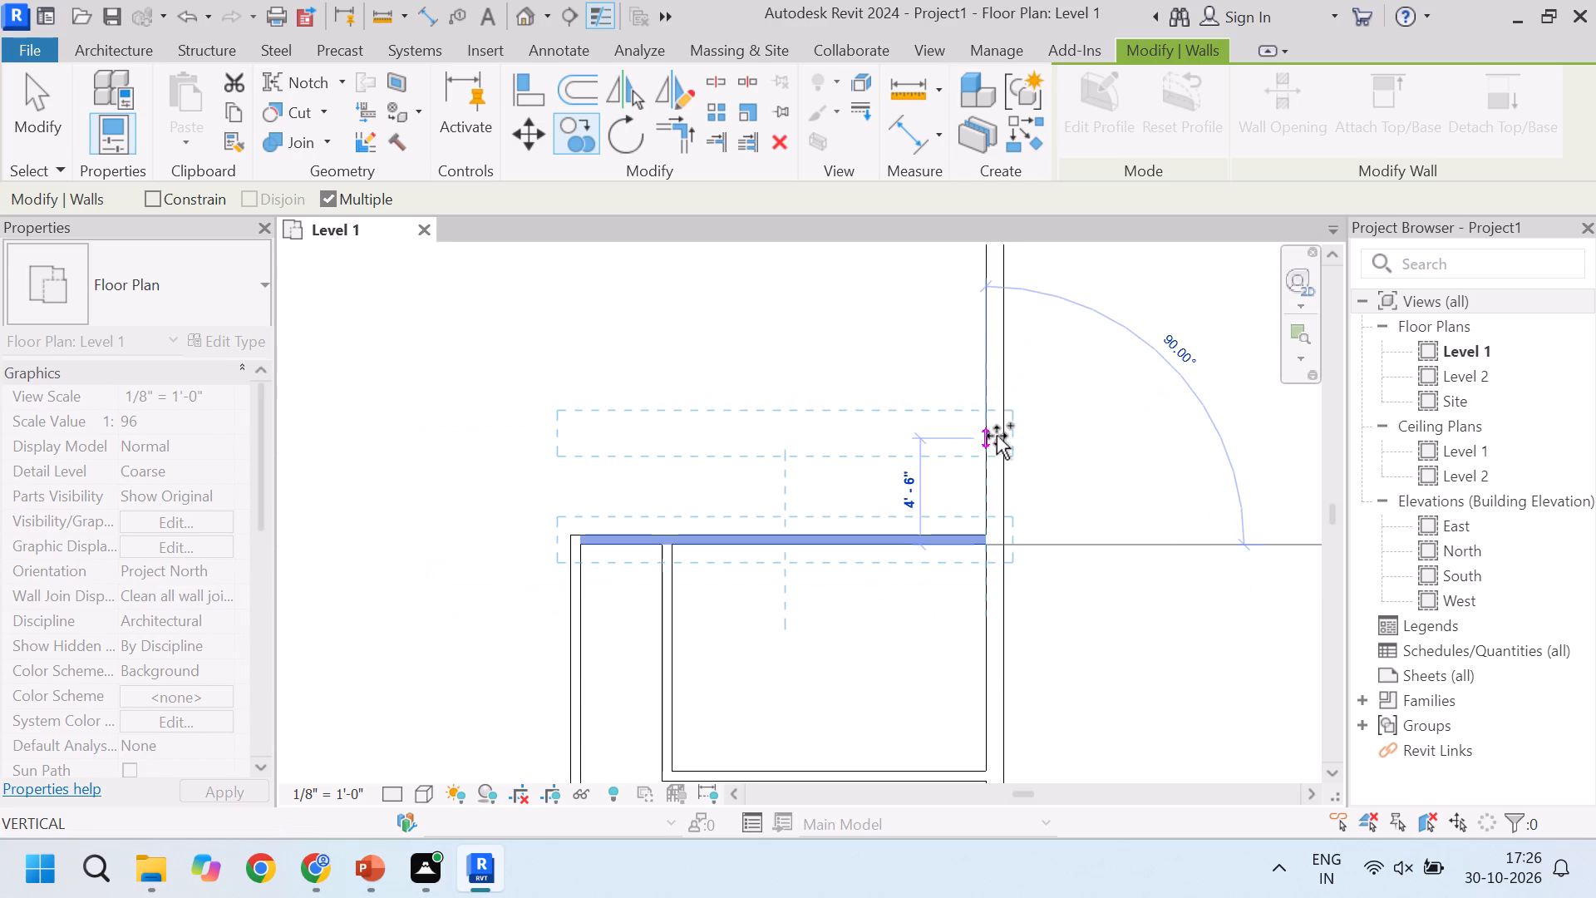
pyautogui.click(985, 455)
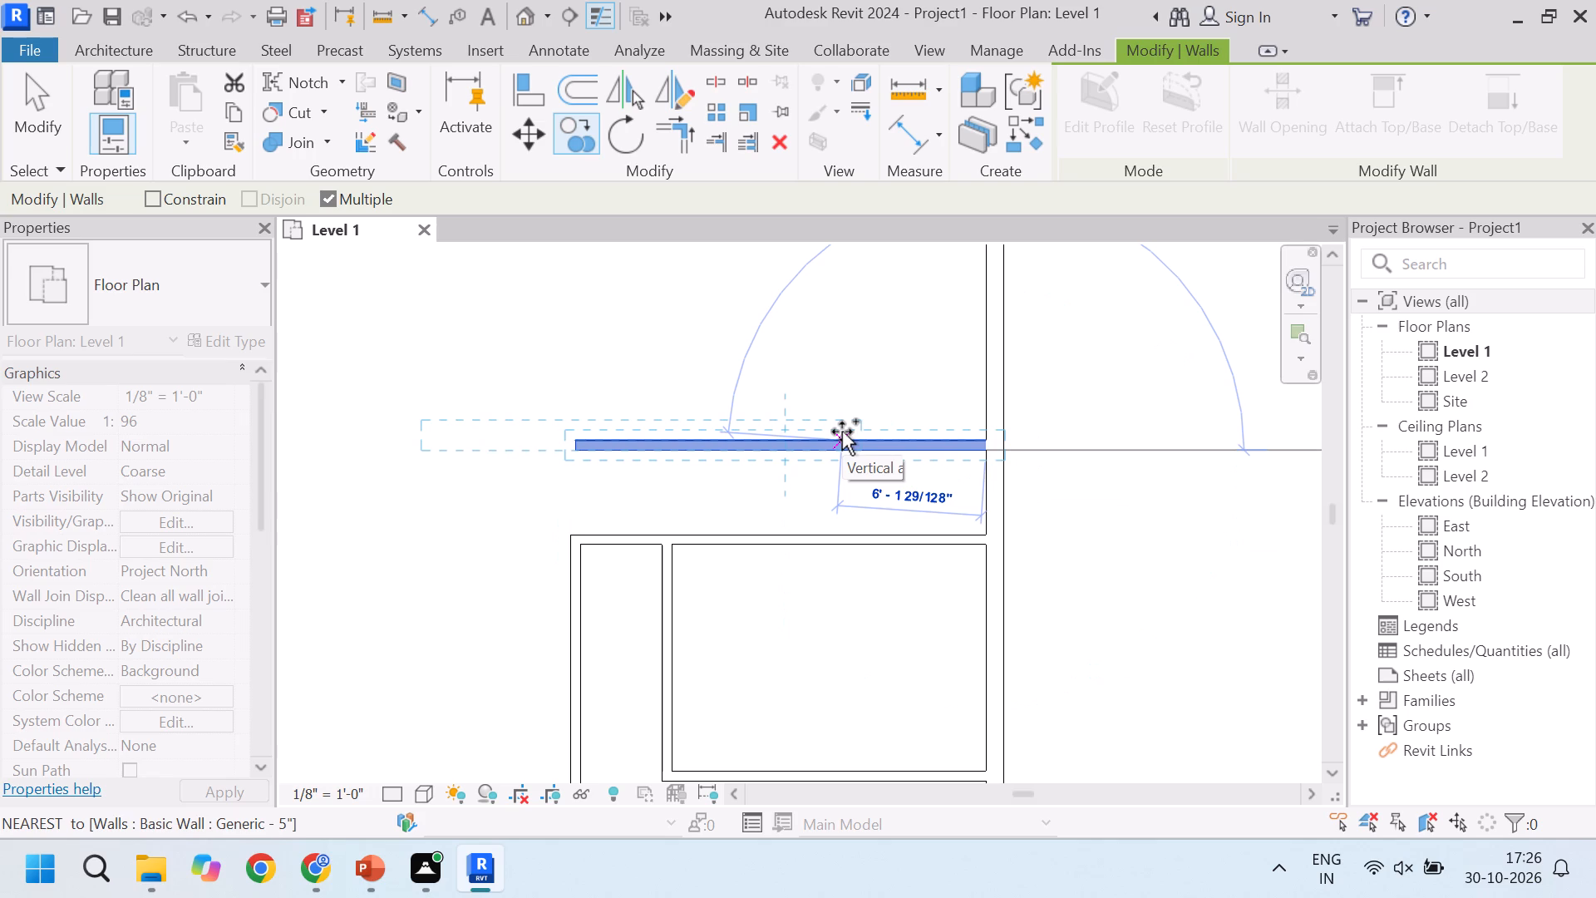
pyautogui.scroll(4, 477, 447)
pyautogui.press('Escape')
pyautogui.press('Escape')
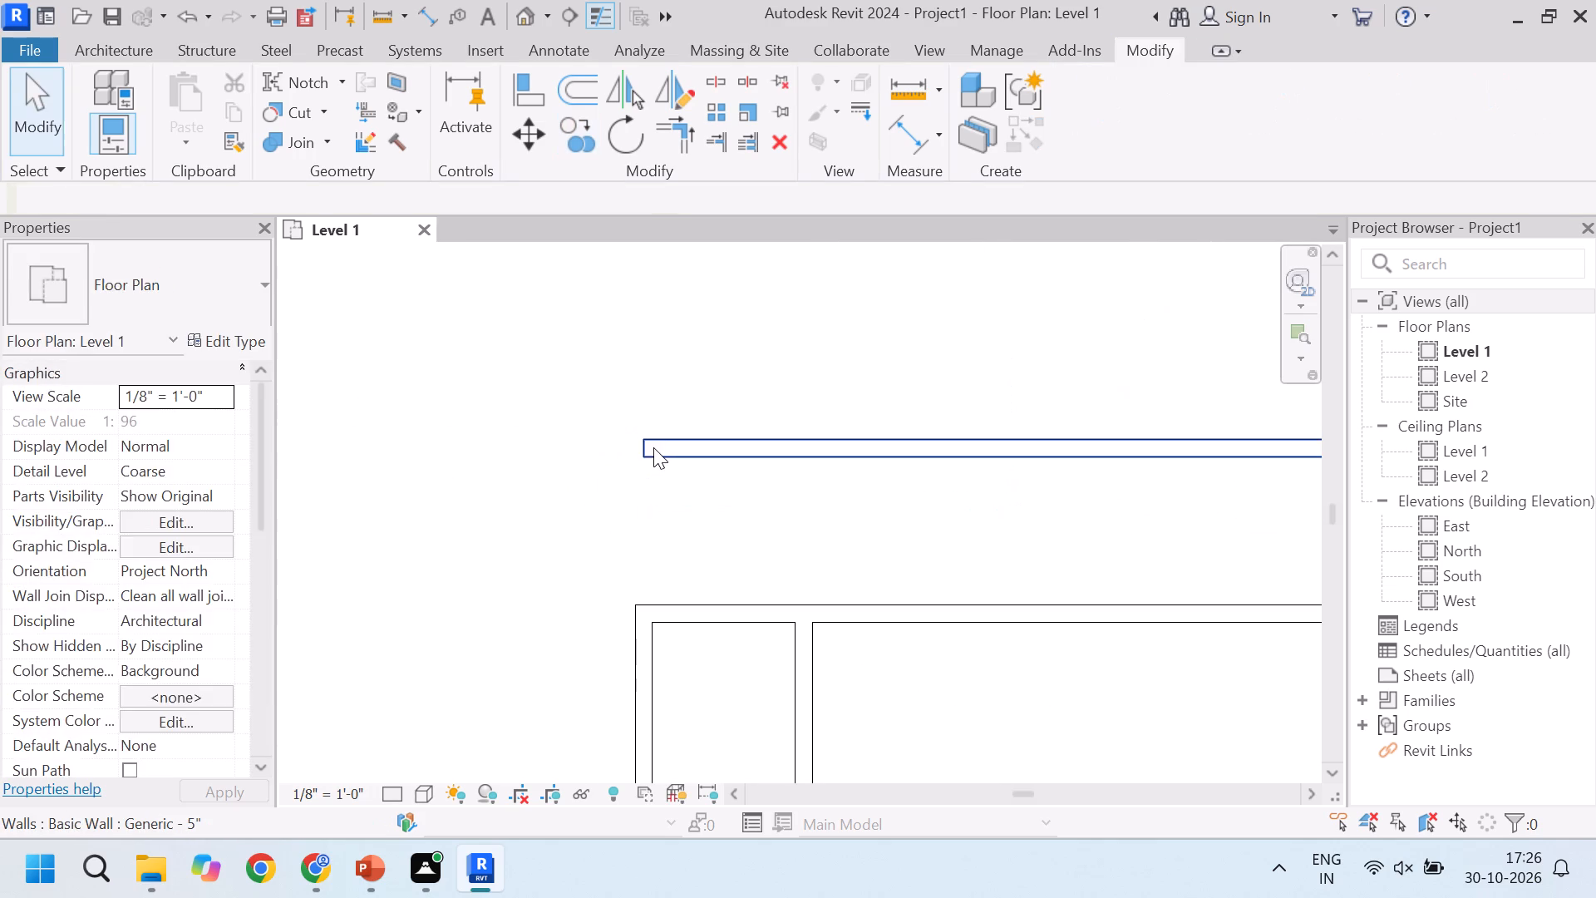
# Shorten the copied wall's free end to line up with the lower-right room's left wall, making it about 13'-10 1/2" long.
pyautogui.click(646, 447)
pyautogui.moveTo(640, 447); pyautogui.dragTo(719, 447)
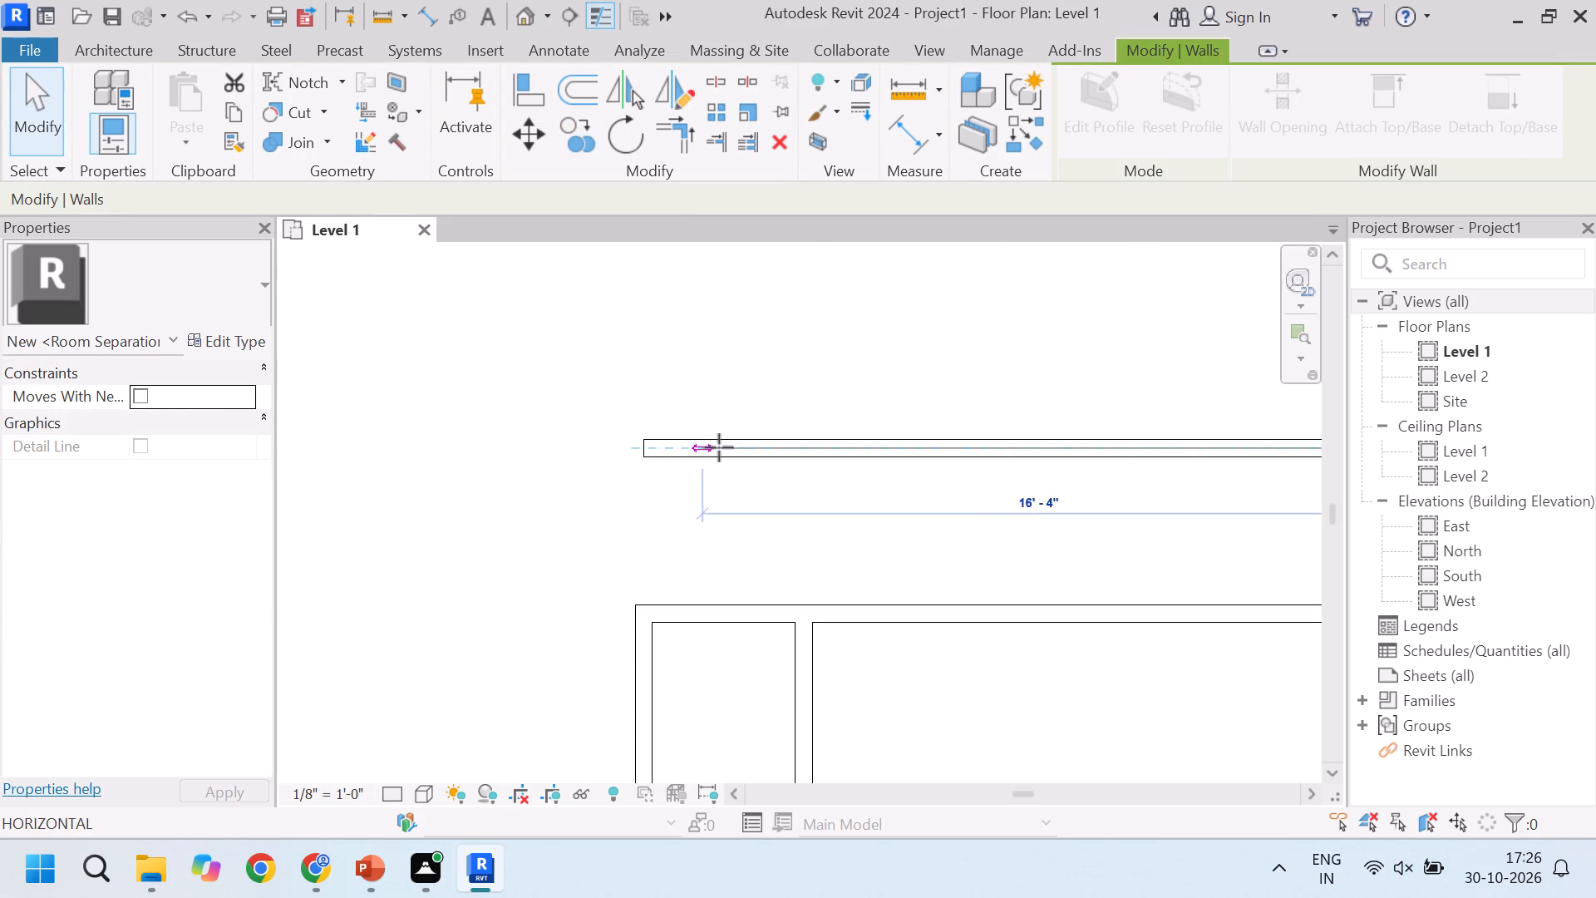
pyautogui.moveTo(719, 447); pyautogui.dragTo(797, 448)
pyautogui.press('Escape')
pyautogui.scroll(-6, 688, 416)
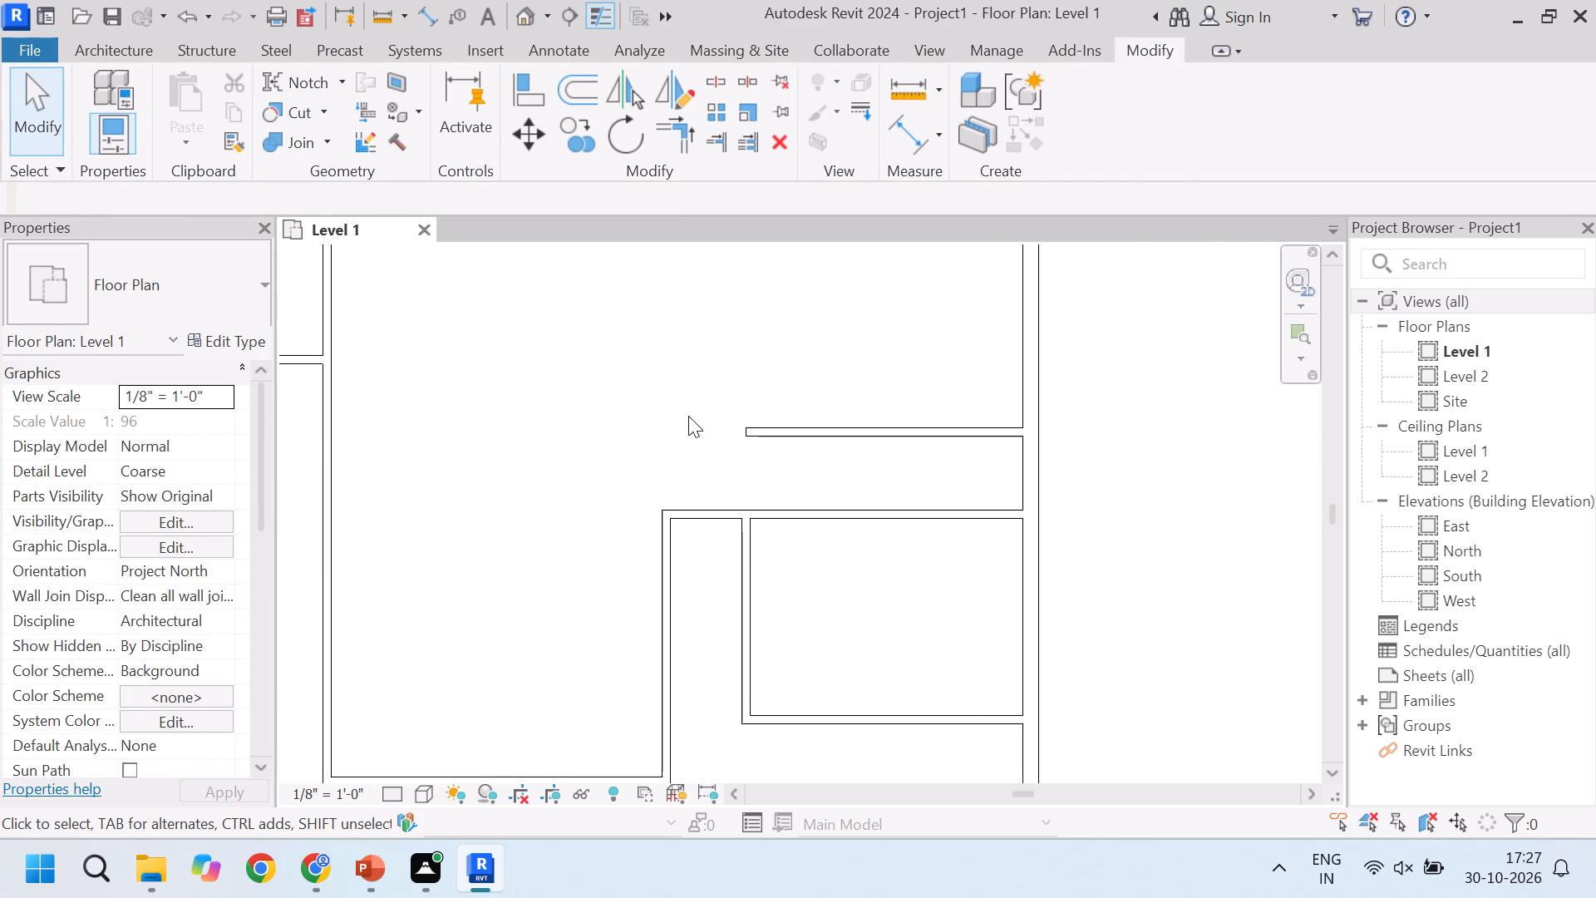
# Shorten the original horizontal wall below the copy from the exterior wall back to the room's left vertical wall.
pyautogui.scroll(-2, 724, 431)
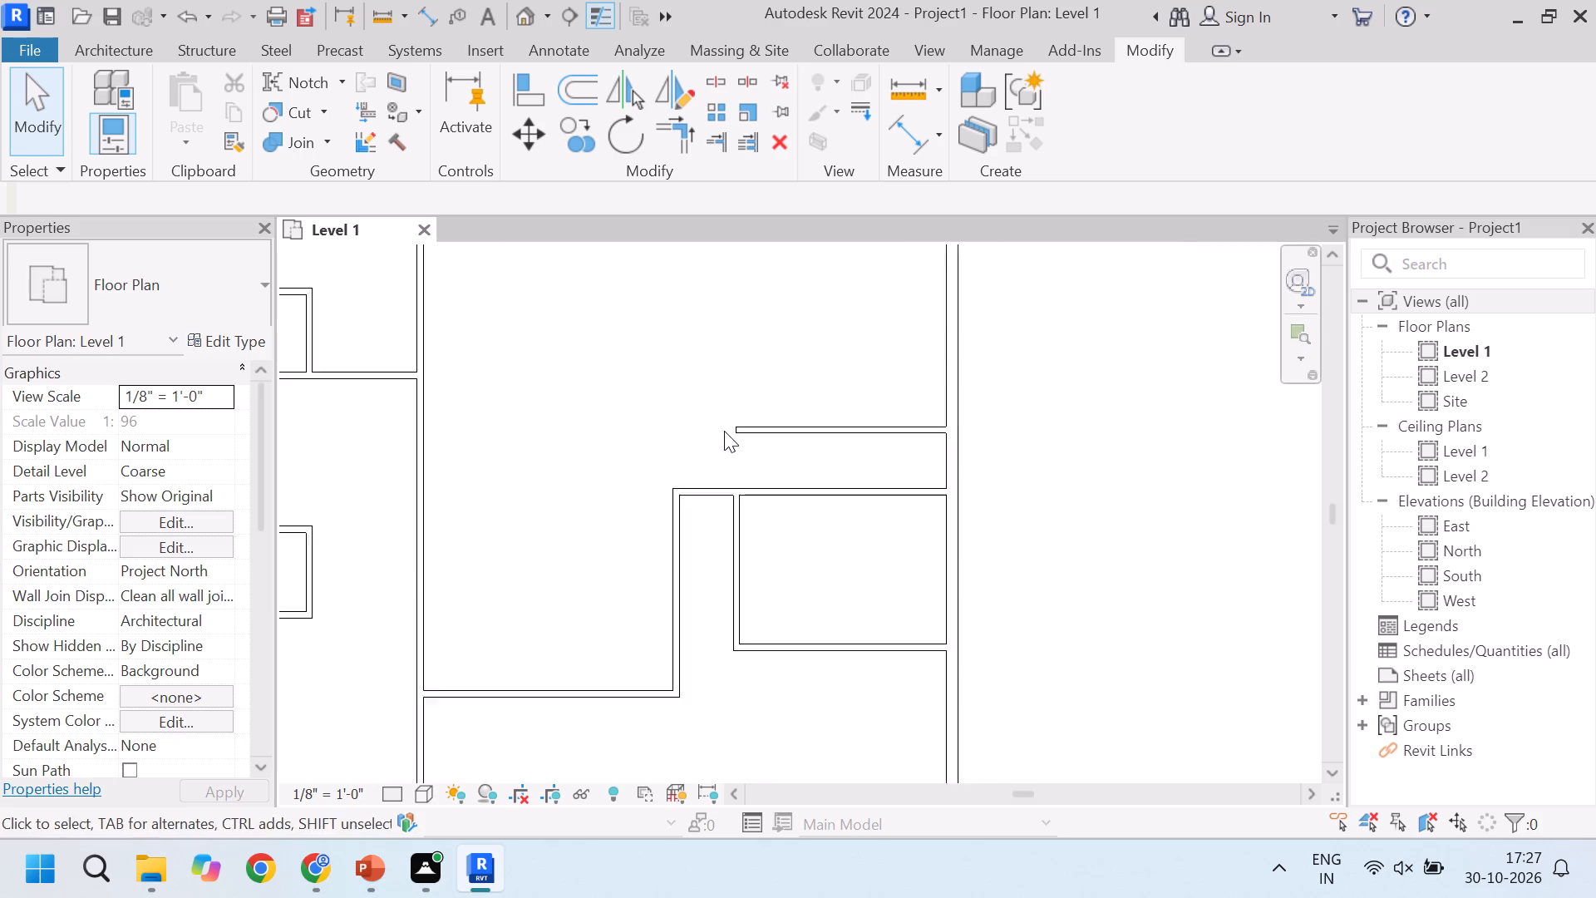
pyautogui.scroll(-2, 724, 431)
pyautogui.scroll(4, 820, 414)
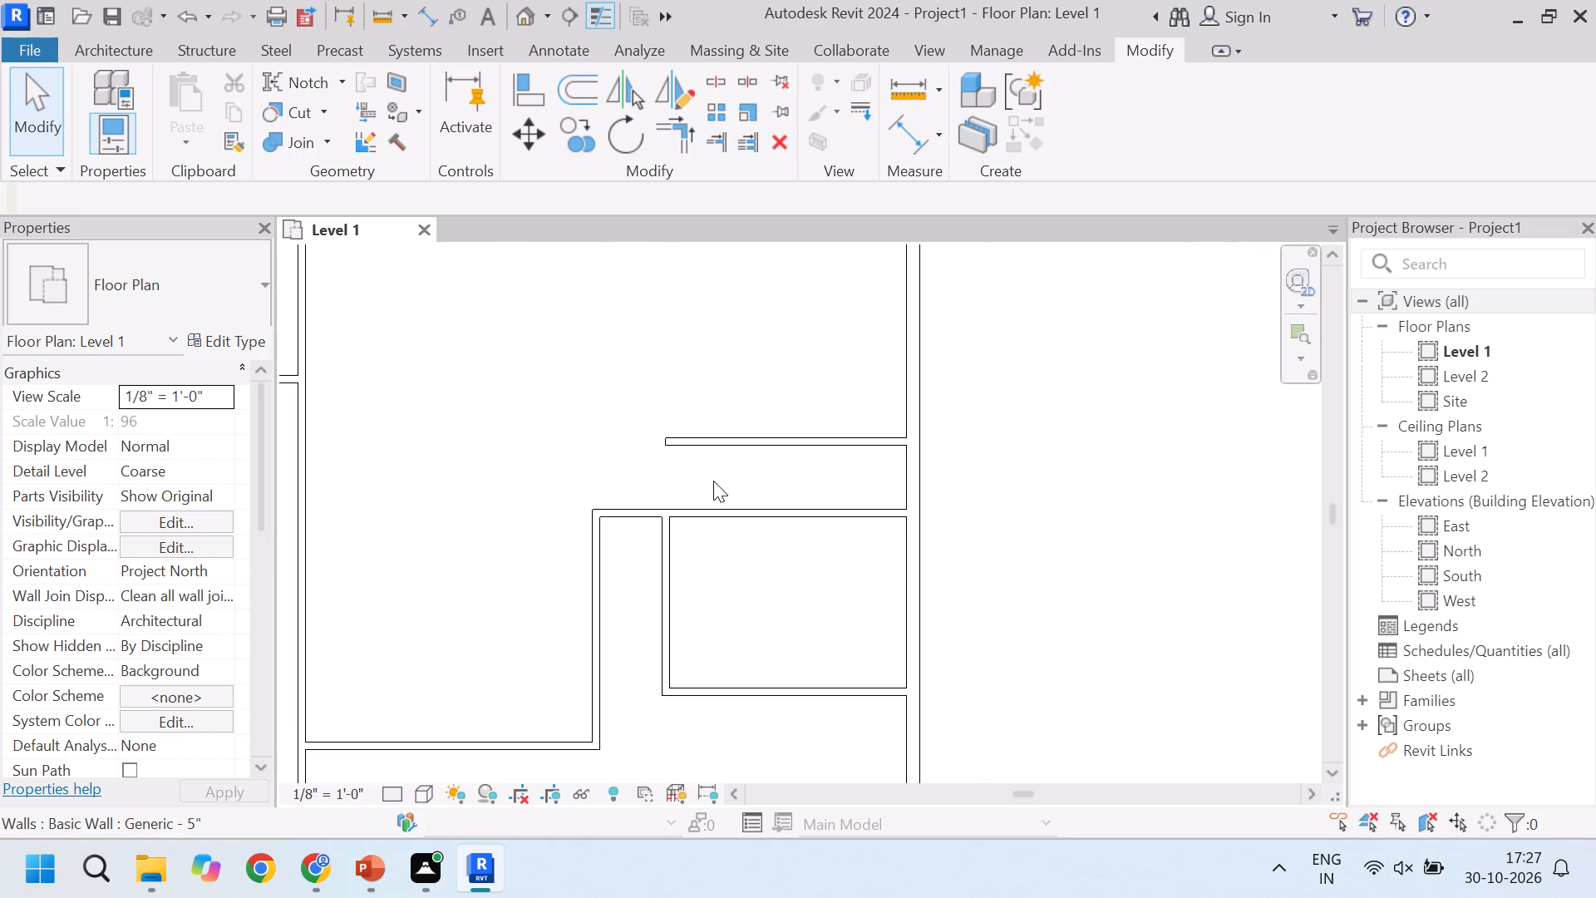
pyautogui.scroll(-1, 761, 540)
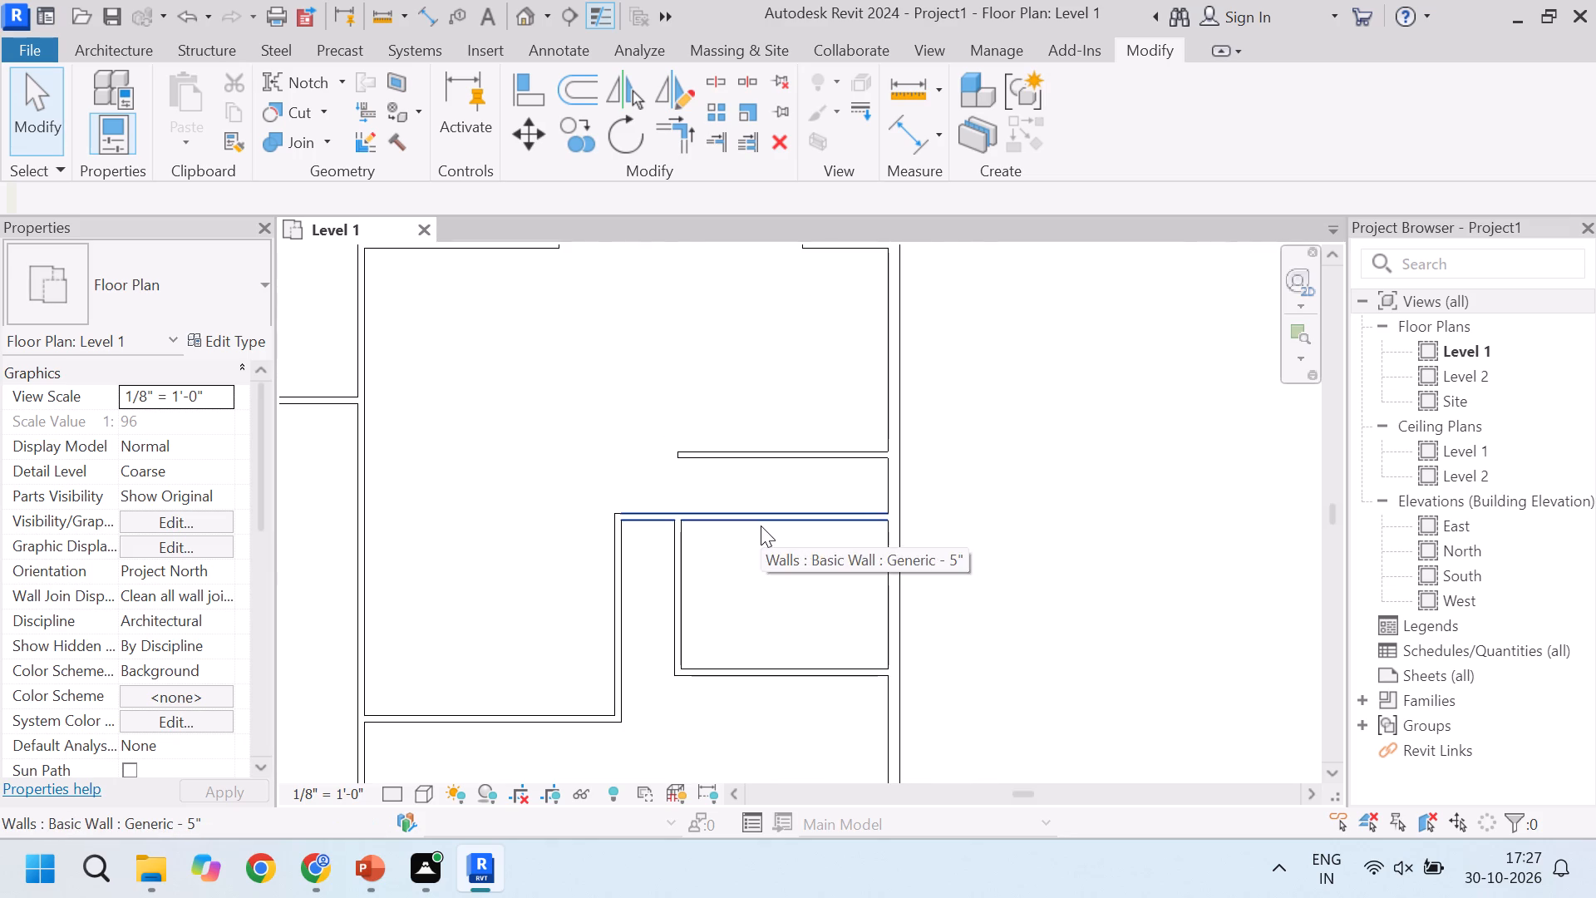
pyautogui.scroll(3, 761, 525)
pyautogui.click(782, 519)
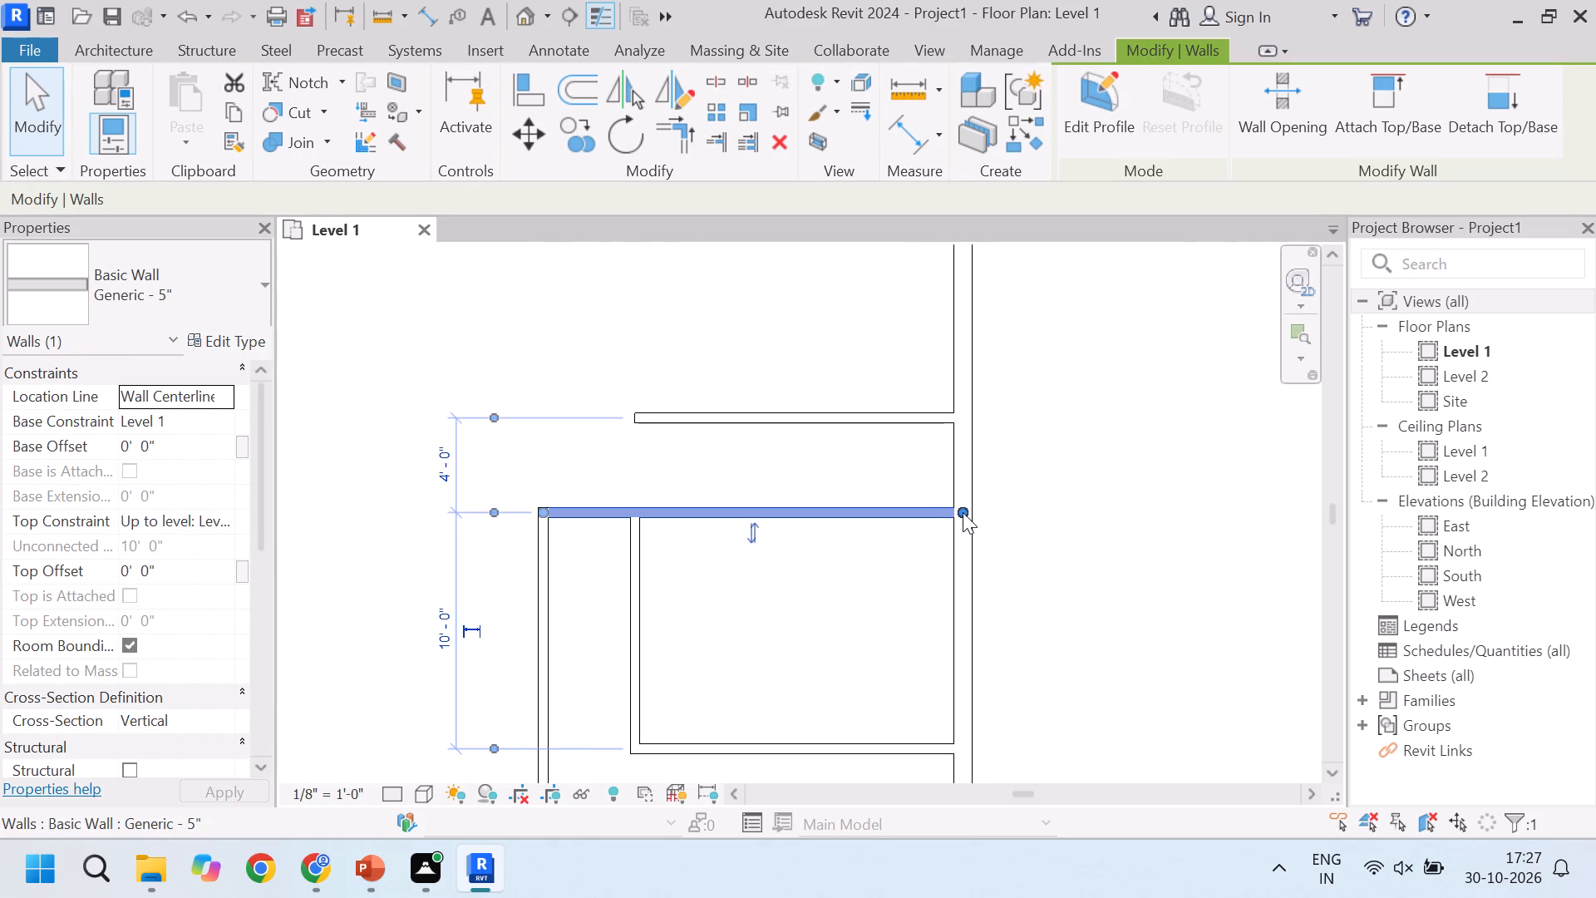
pyautogui.moveTo(959, 511); pyautogui.dragTo(640, 516)
pyautogui.click(634, 429)
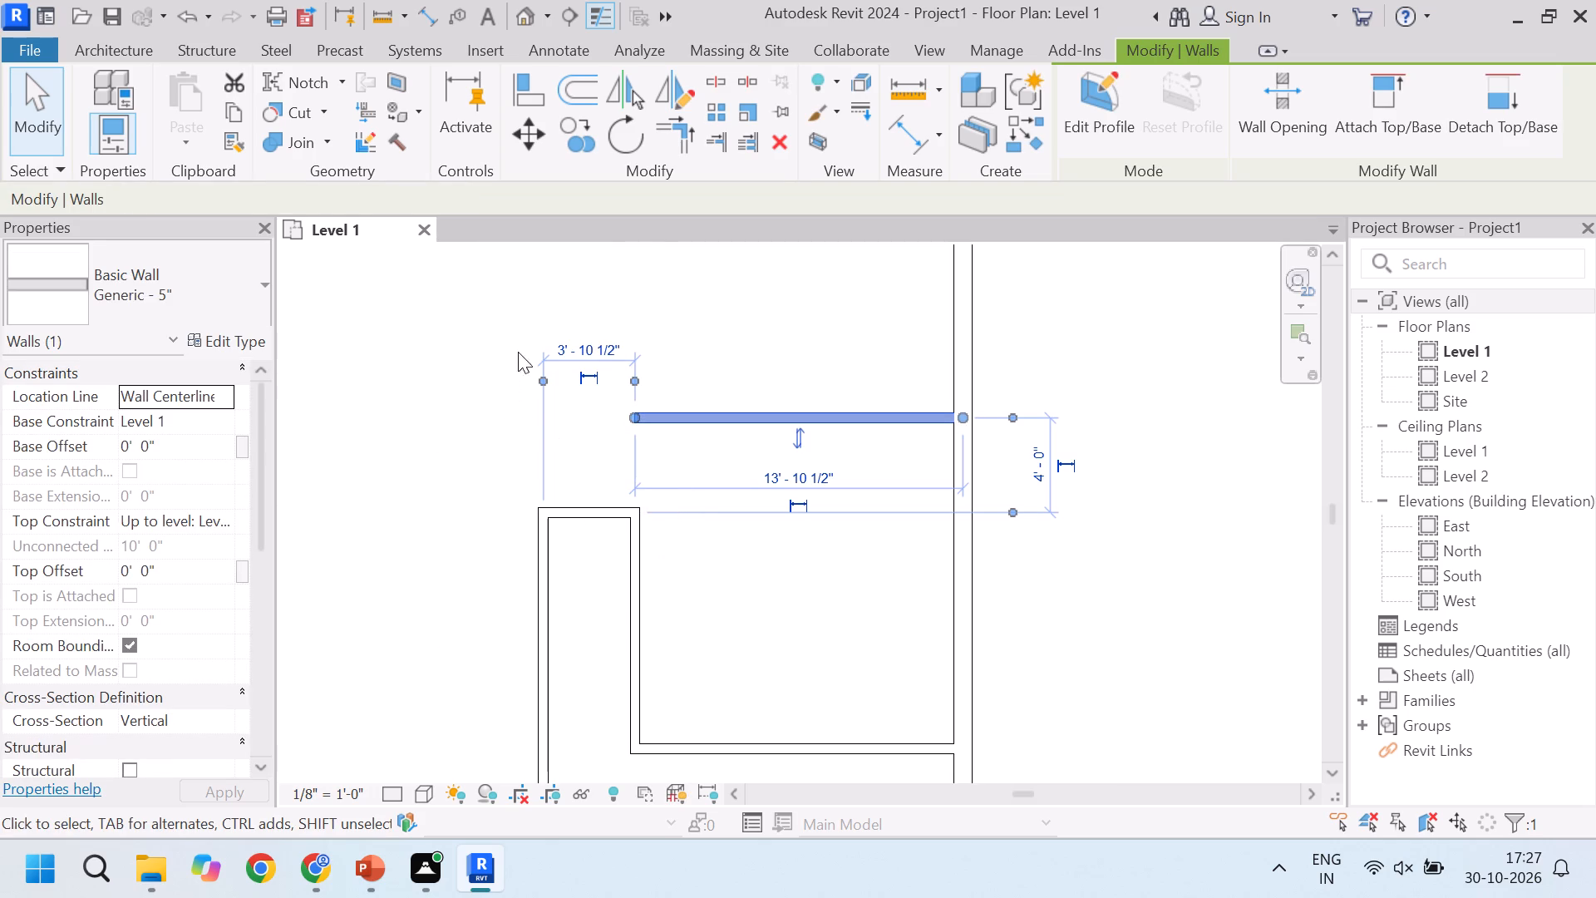
pyautogui.click(753, 330)
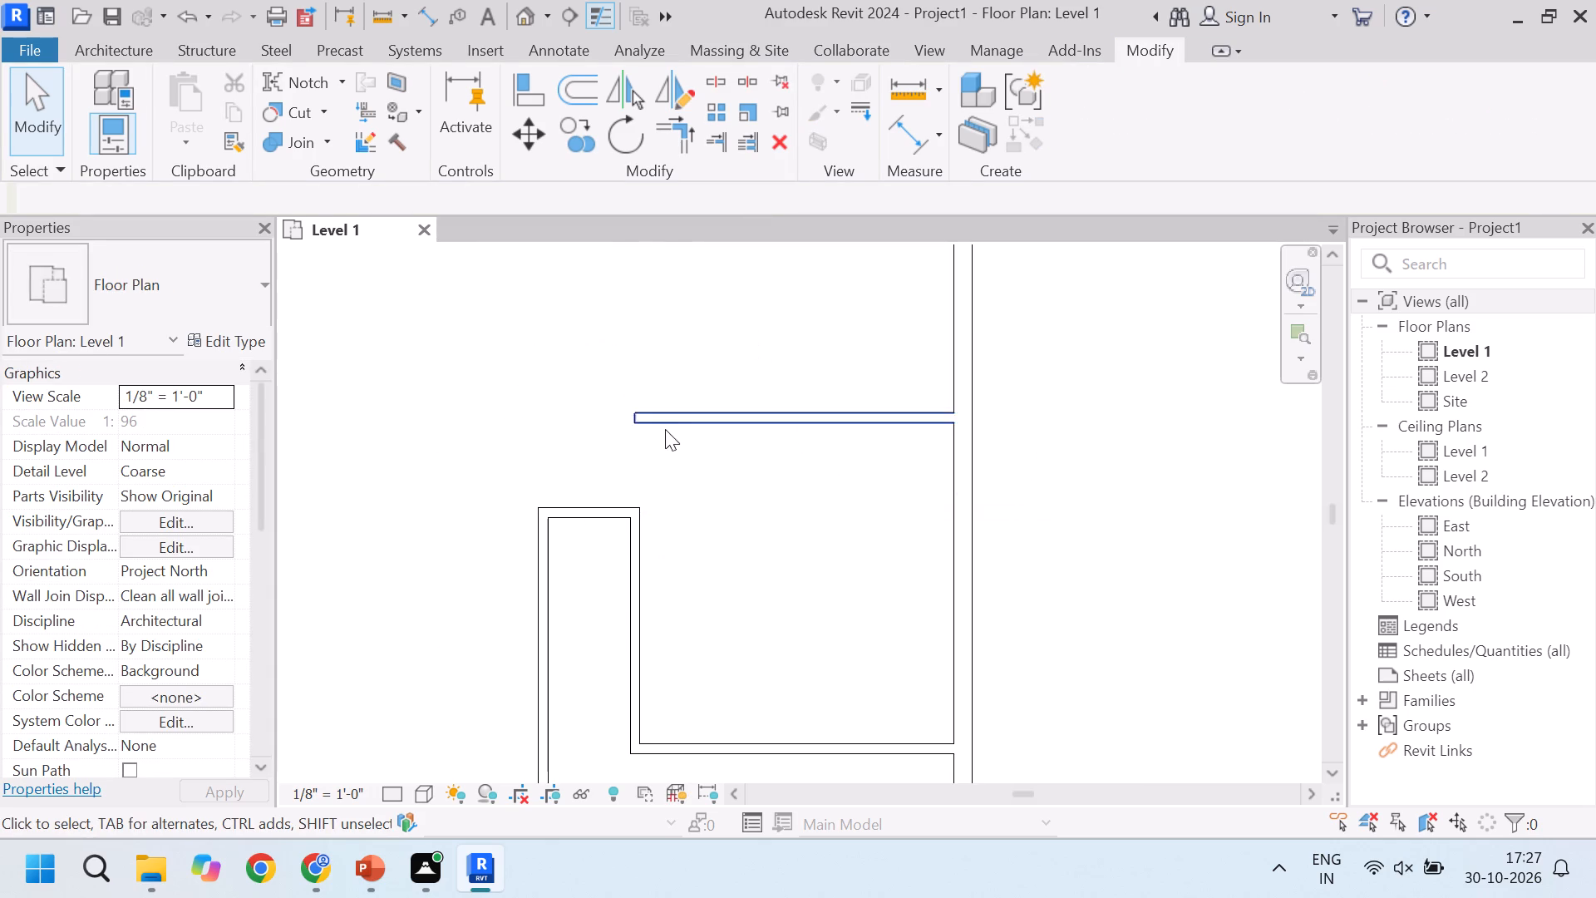
# Extend the room's left vertical wall up to the free end of the copied wall, closing the enlarged room's corner.
pyautogui.scroll(4, 664, 430)
pyautogui.click(631, 587)
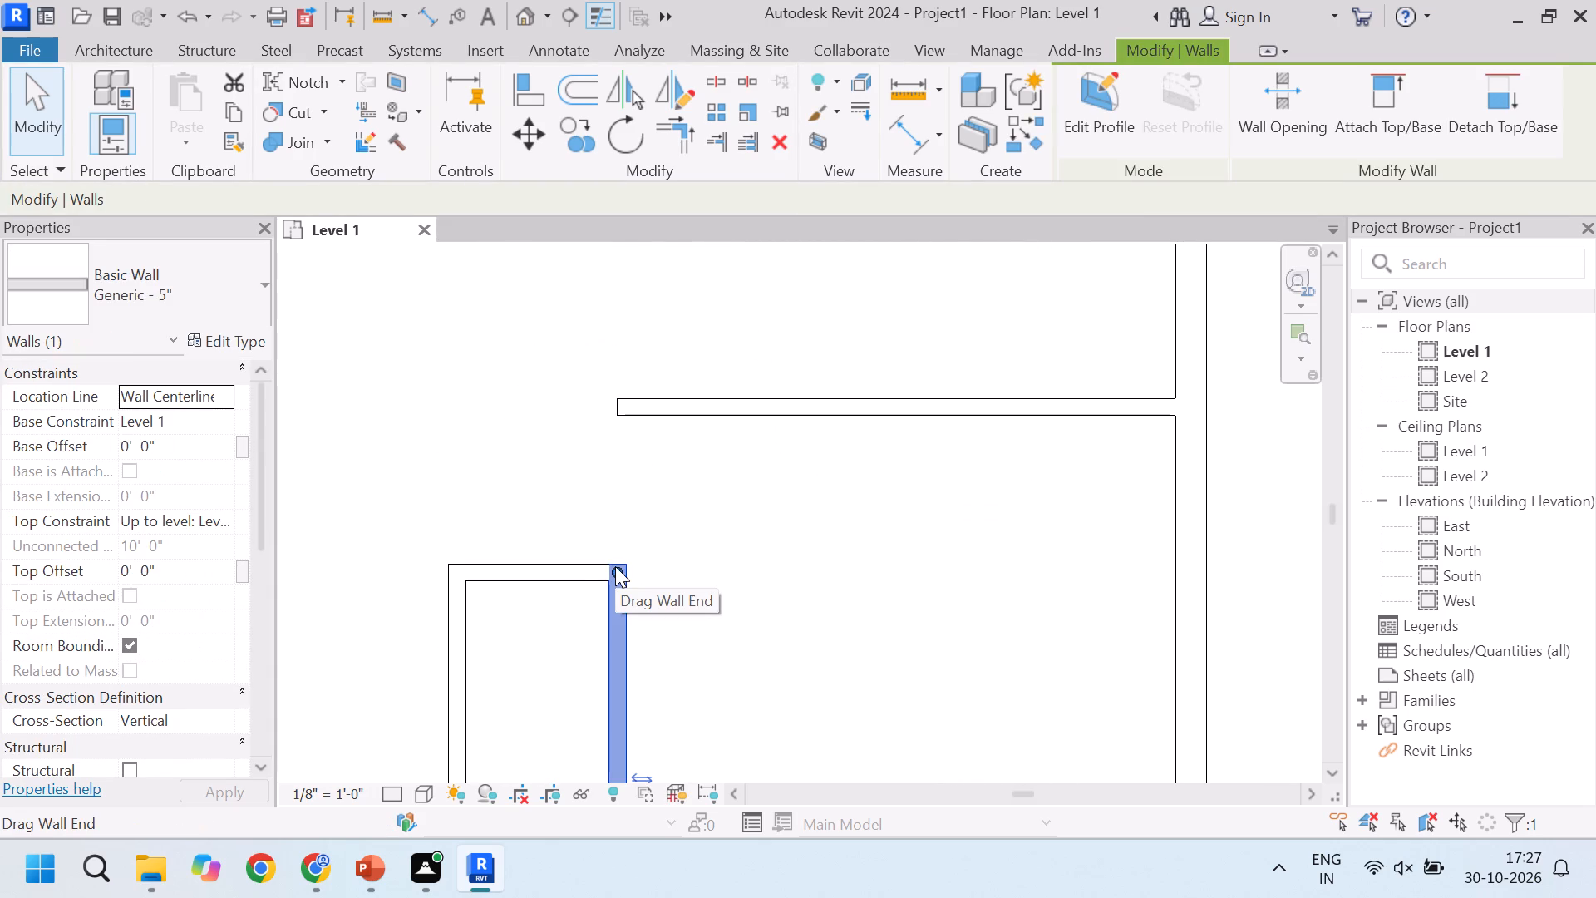
pyautogui.moveTo(615, 566); pyautogui.dragTo(618, 431)
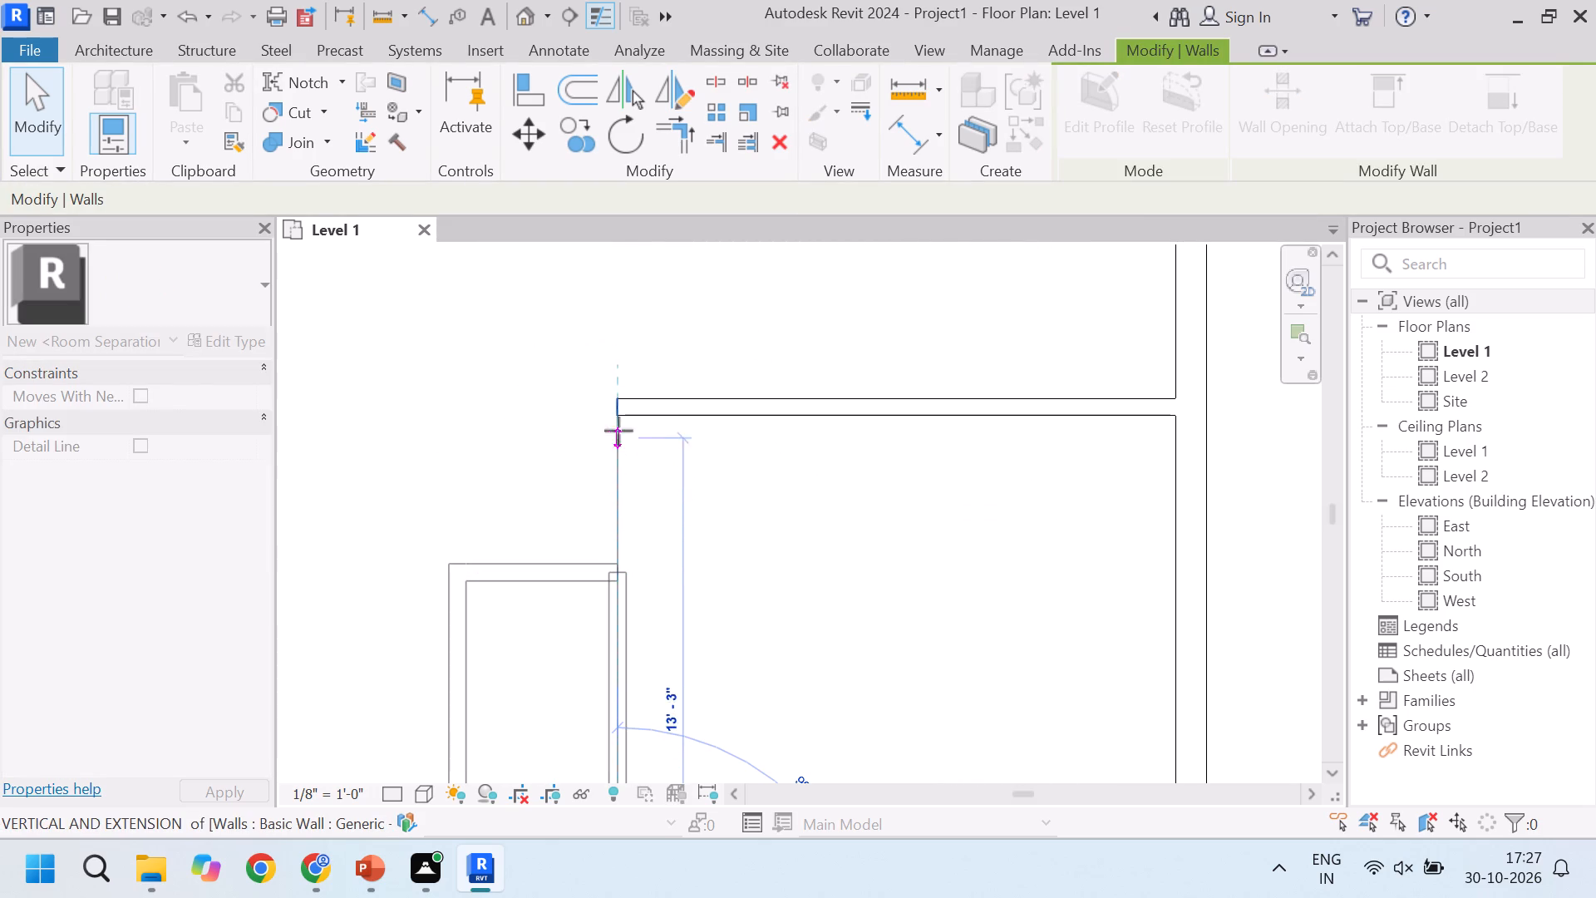
pyautogui.moveTo(618, 431); pyautogui.dragTo(615, 417)
pyautogui.click(709, 333)
# Extend the top wall of the lower small room on the plan's left side to the long vertical interior wall.
pyautogui.scroll(-5, 799, 514)
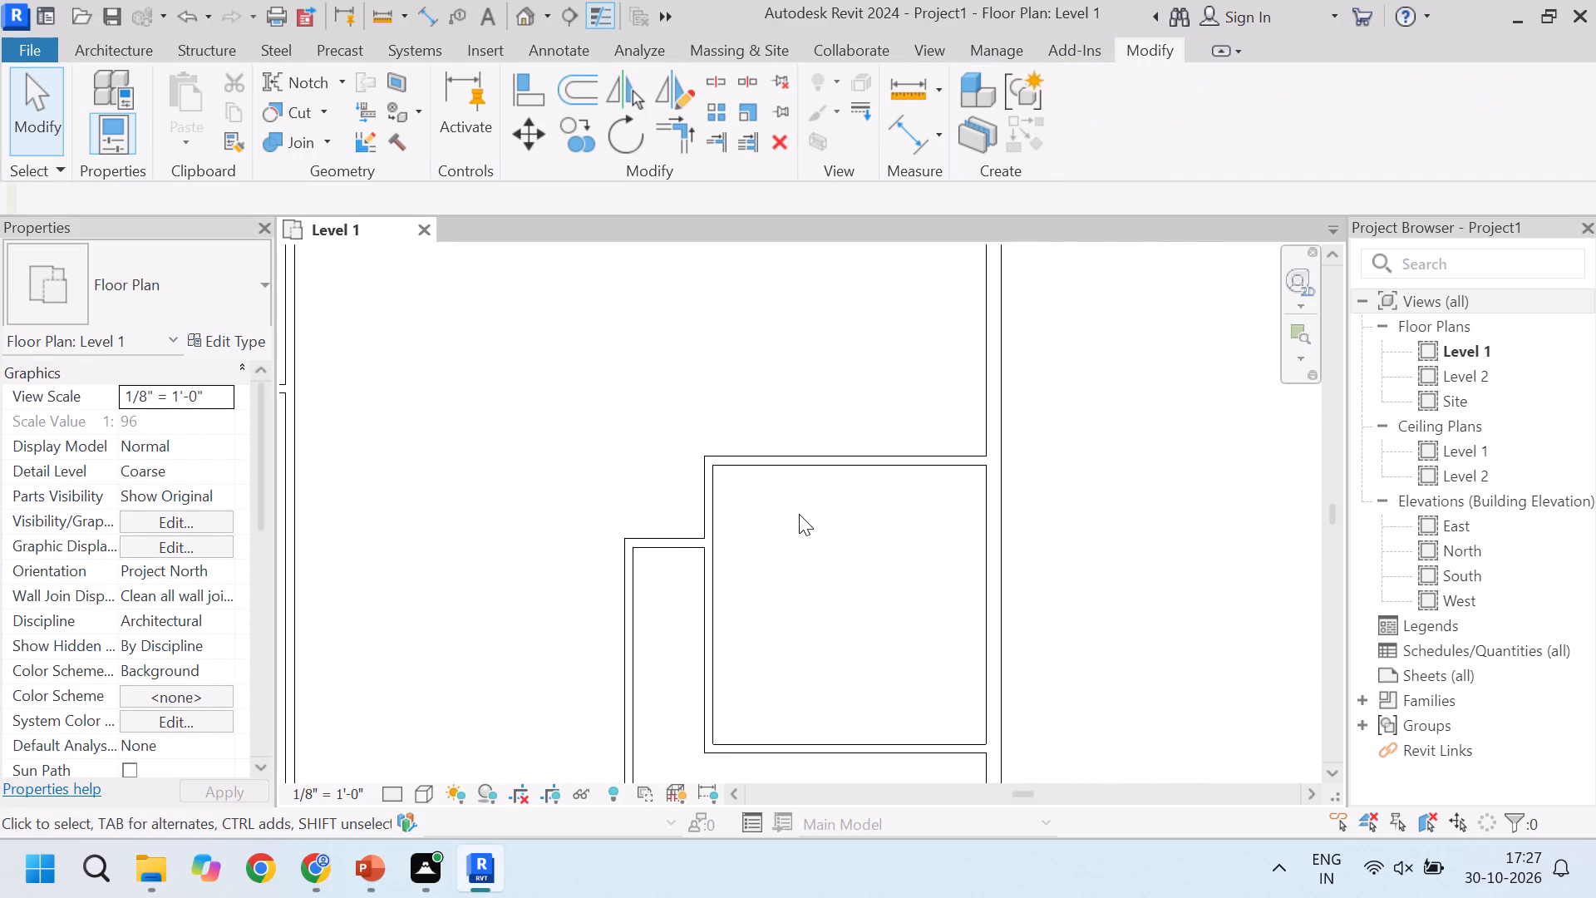
pyautogui.scroll(-3, 799, 514)
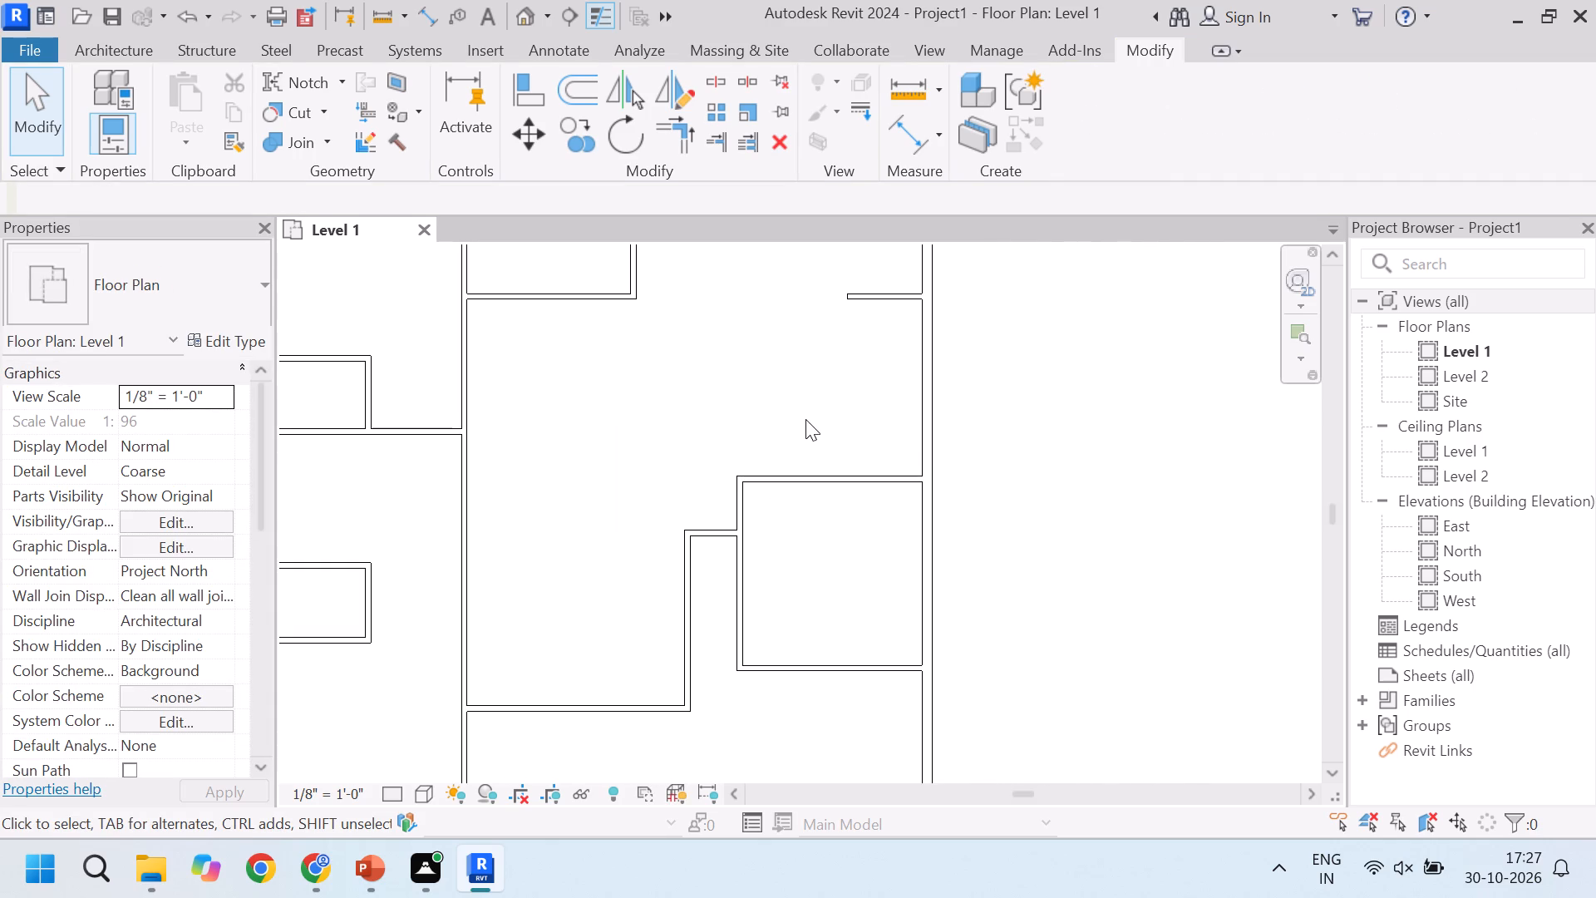
pyautogui.scroll(-3, 805, 419)
pyautogui.scroll(1, 663, 414)
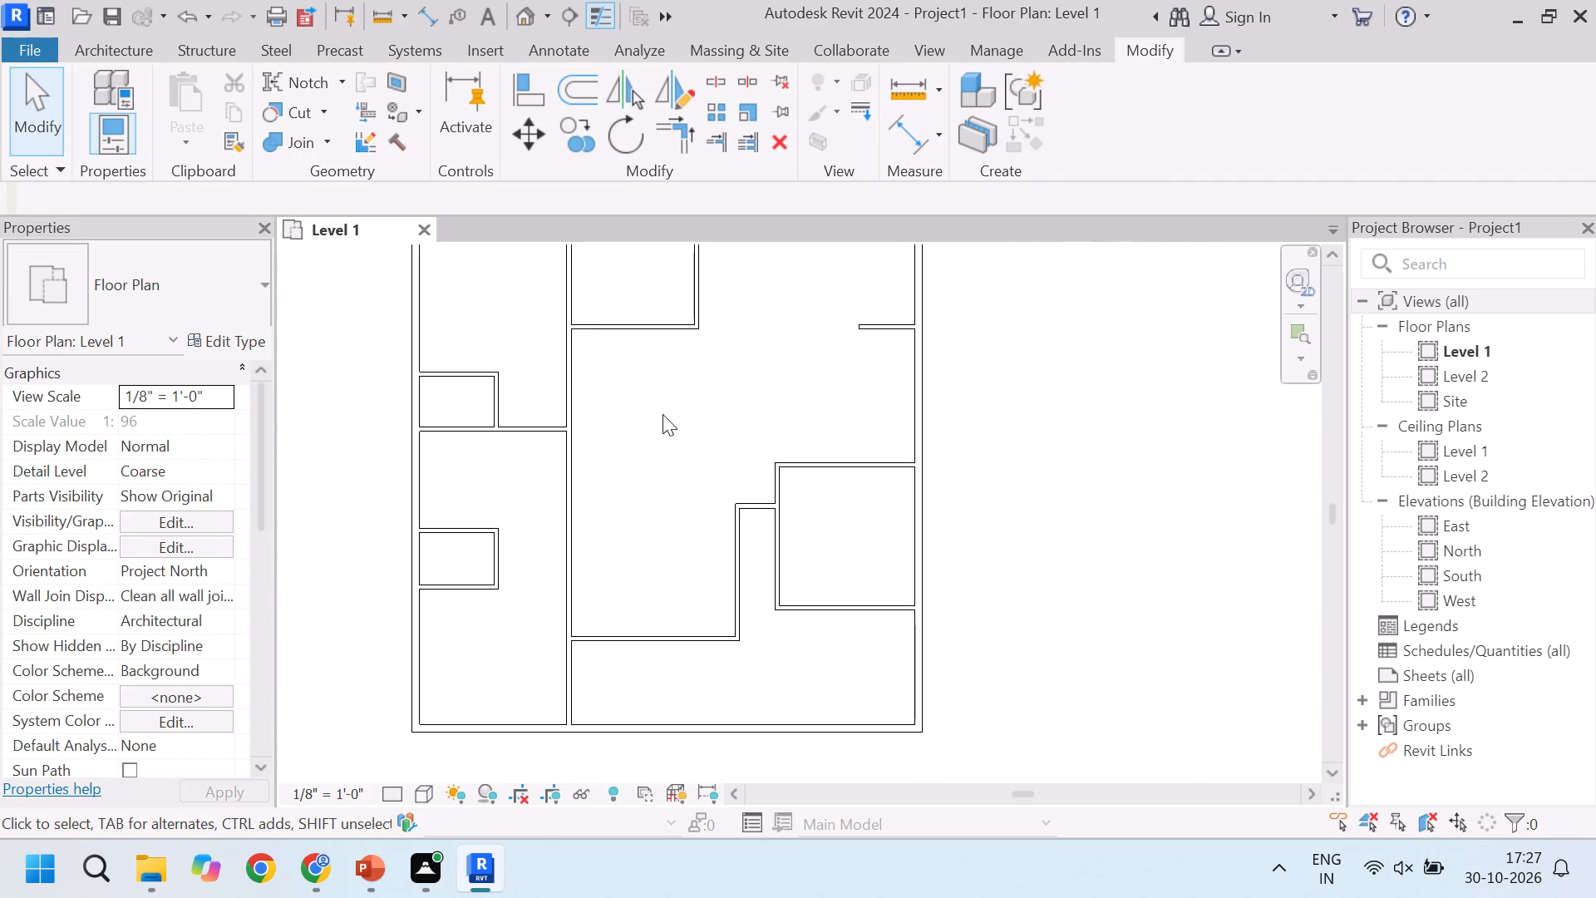
pyautogui.scroll(-2, 663, 414)
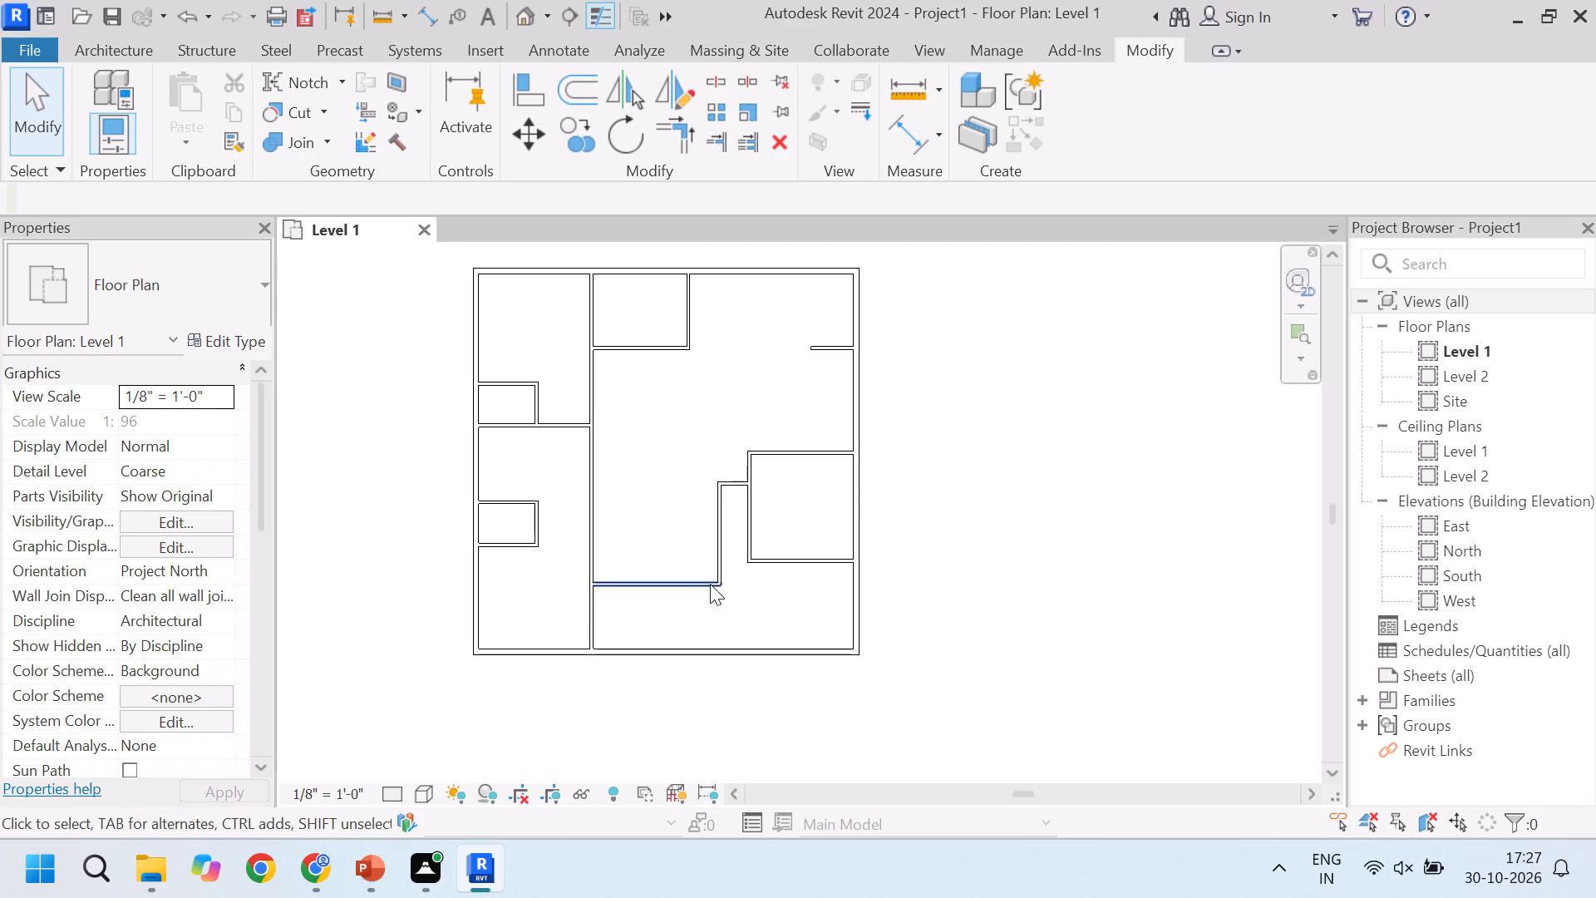
pyautogui.scroll(-2, 717, 571)
pyautogui.scroll(1, 618, 609)
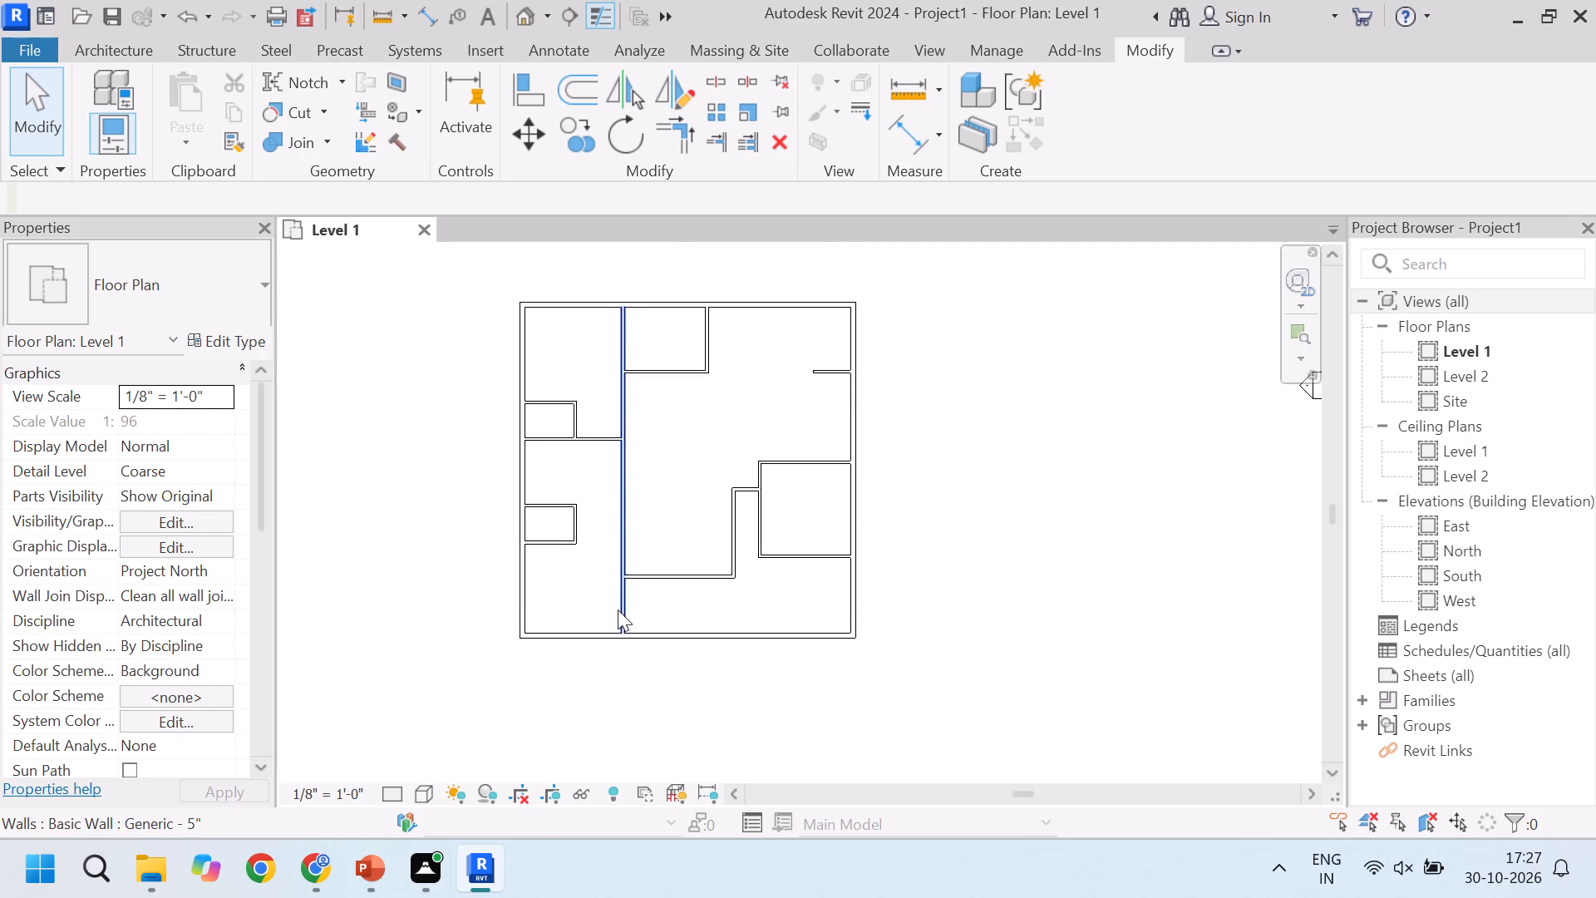
pyautogui.scroll(1, 618, 609)
pyautogui.scroll(-1, 640, 578)
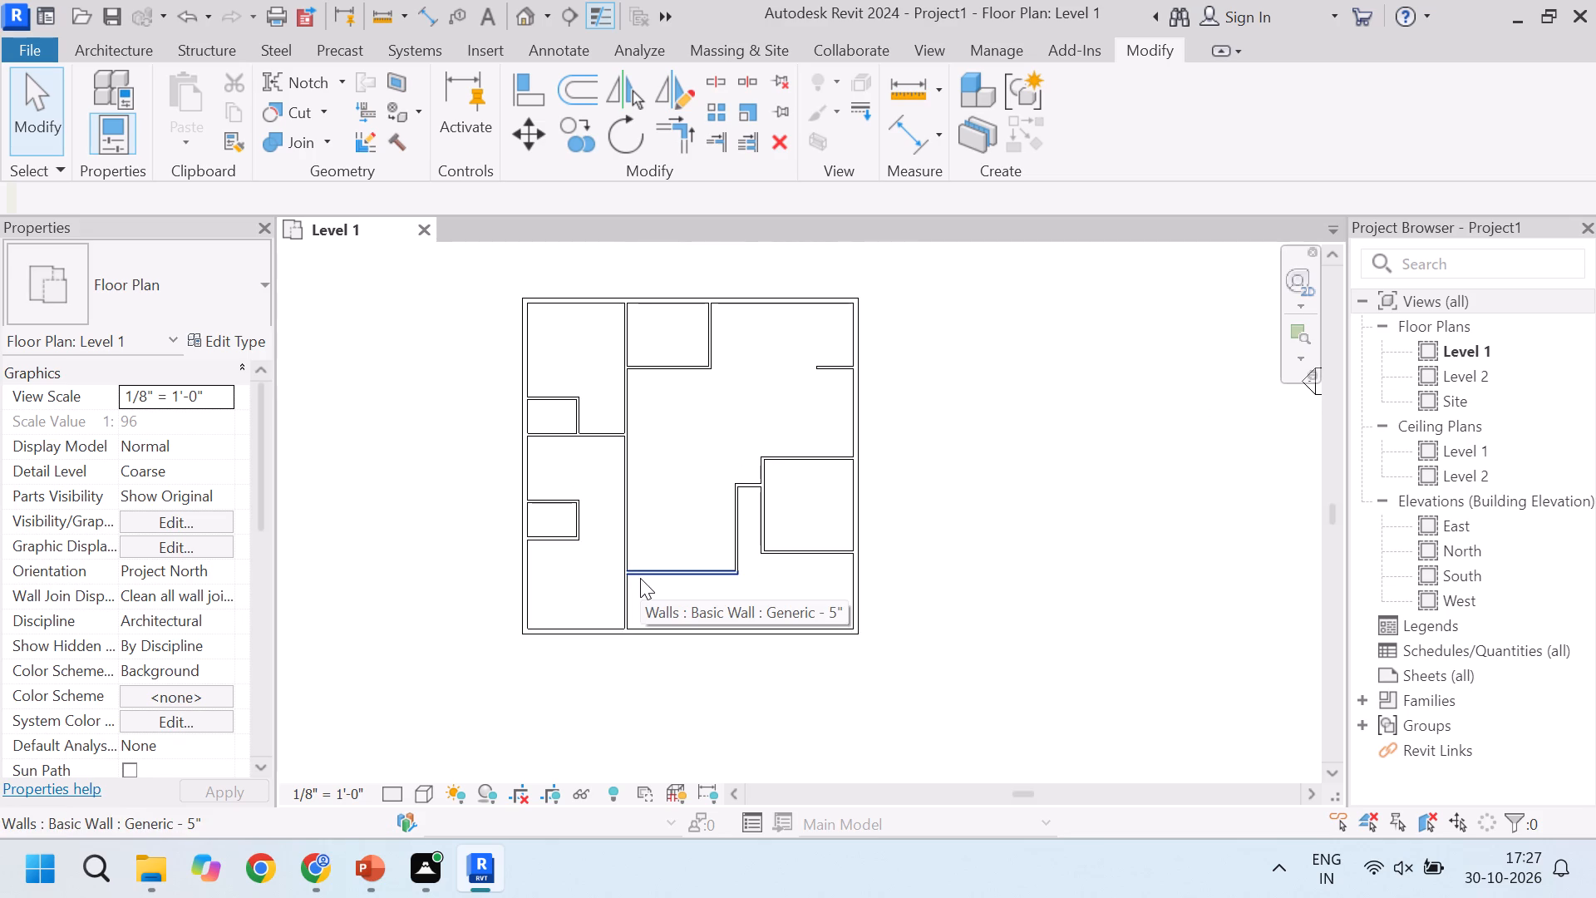
pyautogui.scroll(4, 538, 529)
pyautogui.click(571, 482)
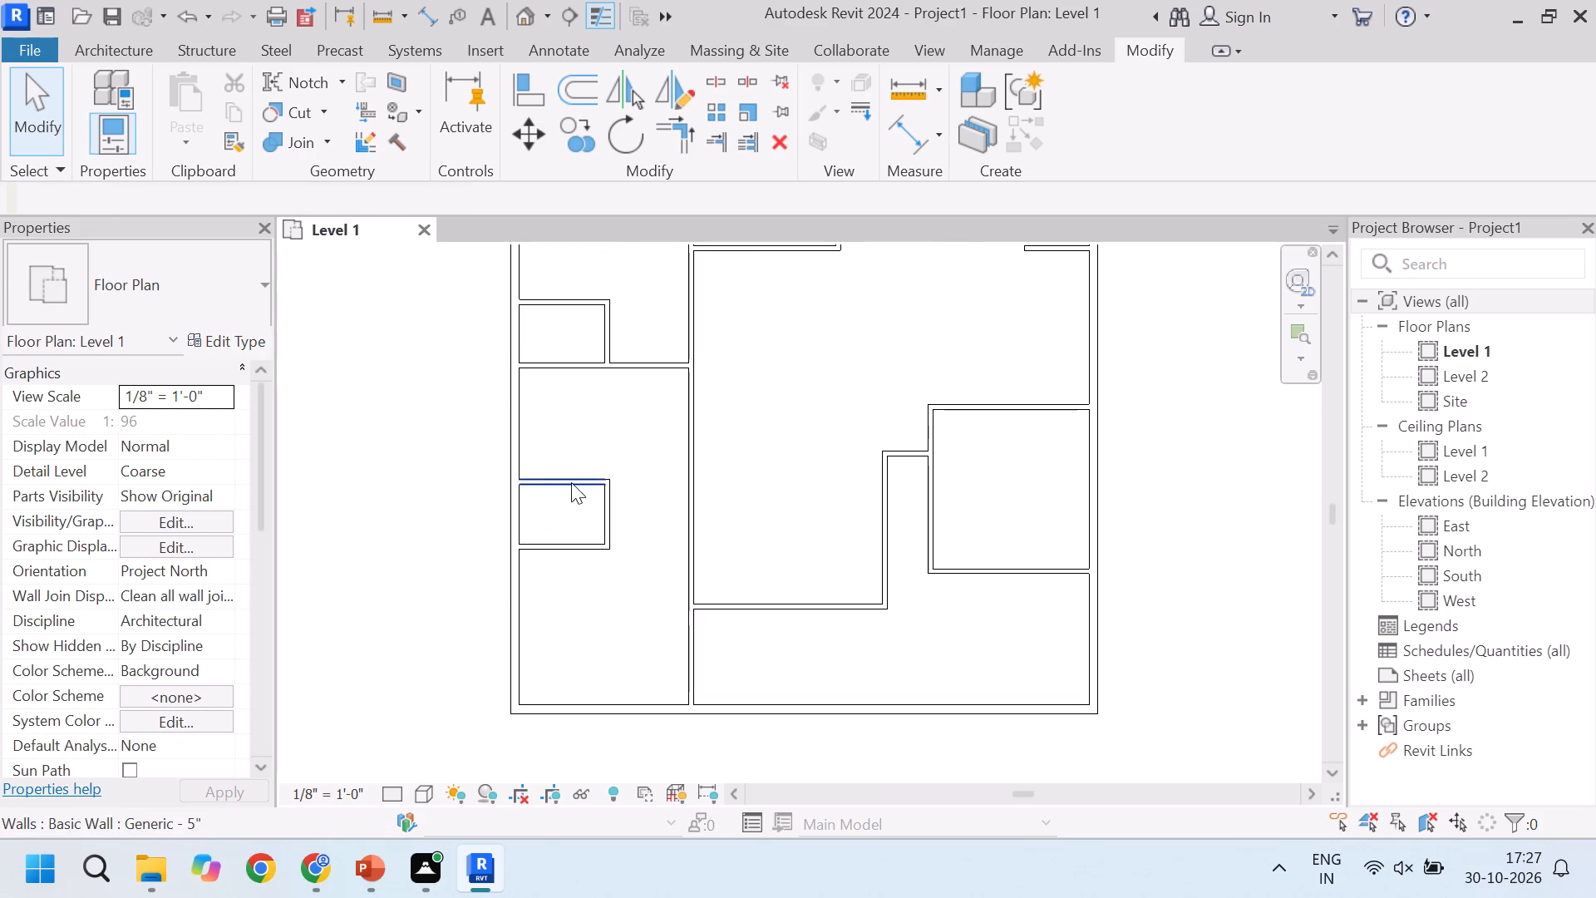
pyautogui.moveTo(608, 480); pyautogui.dragTo(687, 479)
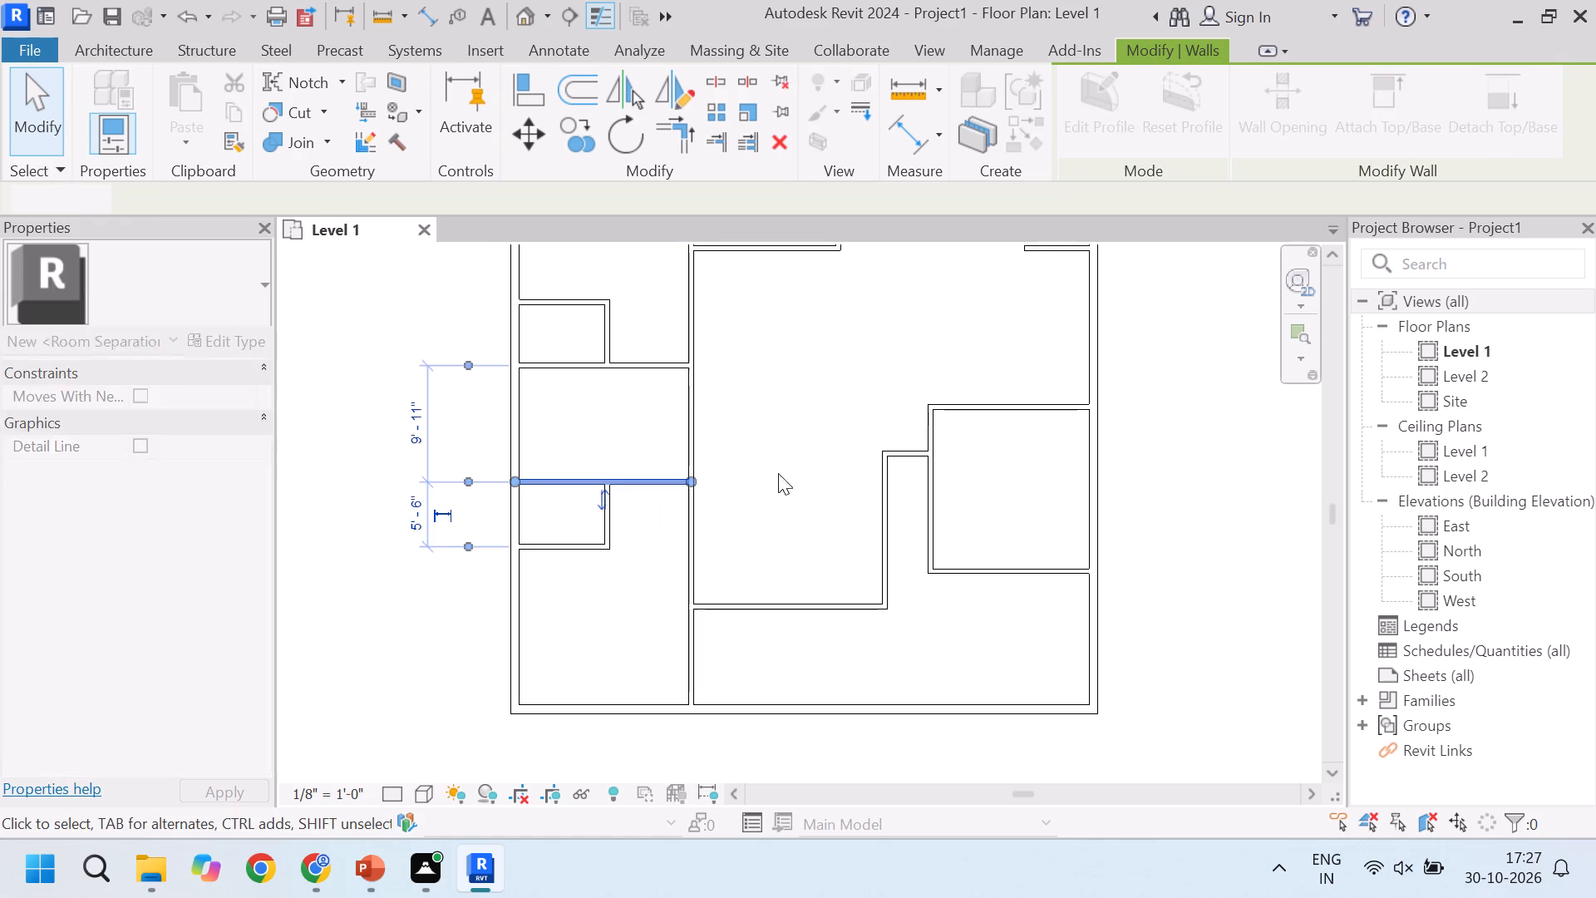
pyautogui.click(753, 444)
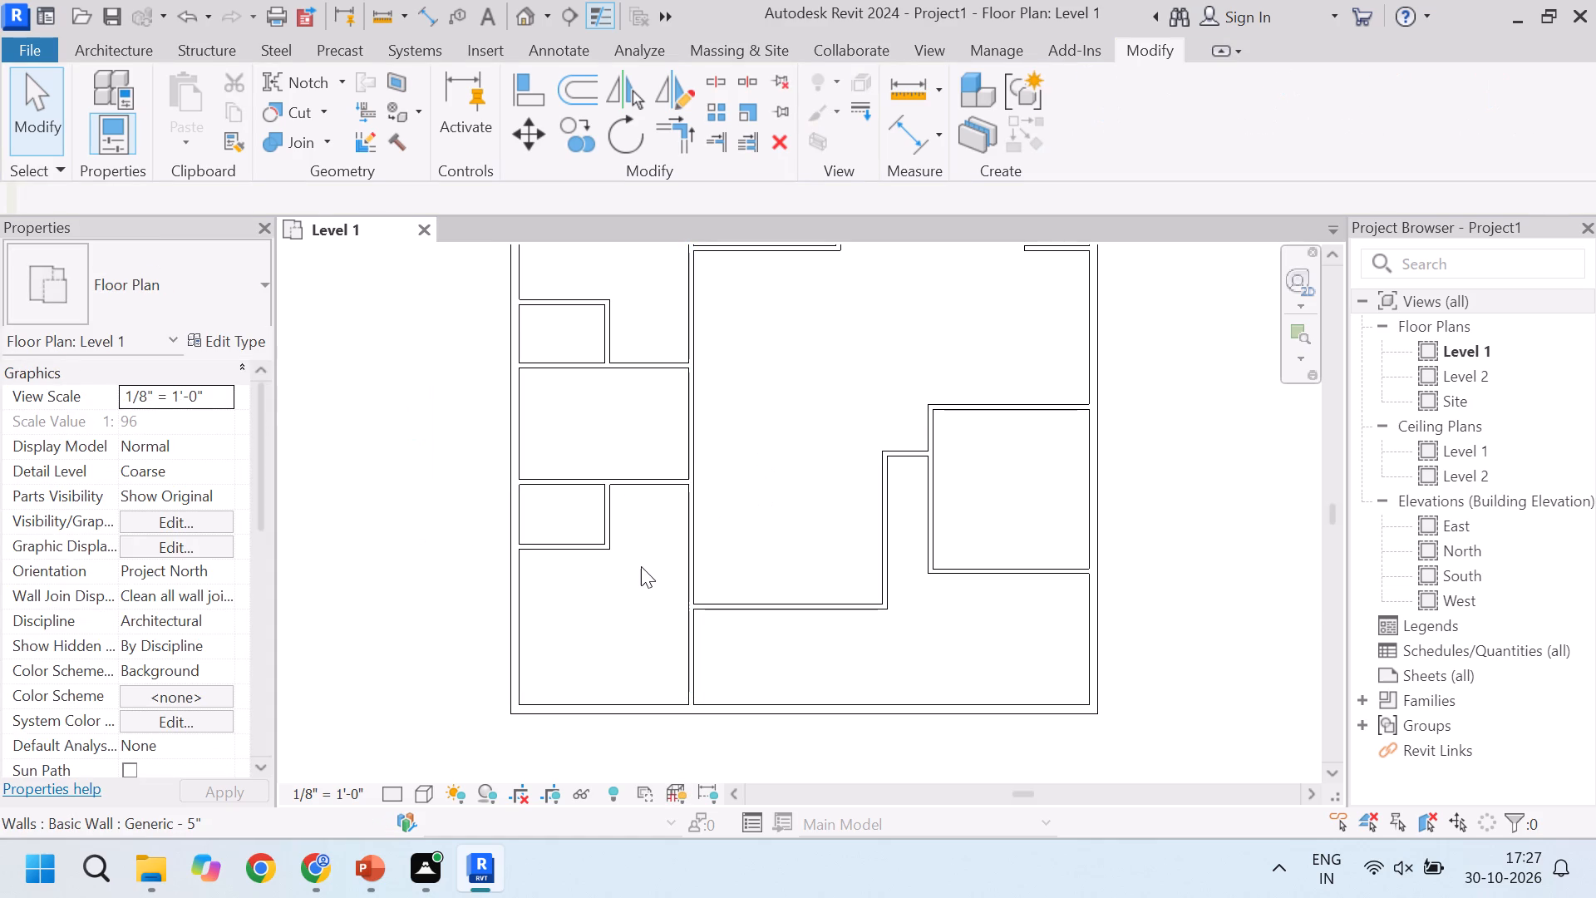
# Examine the overall wall and room layout on the Level 1 floor plan.
pyautogui.scroll(-2, 609, 614)
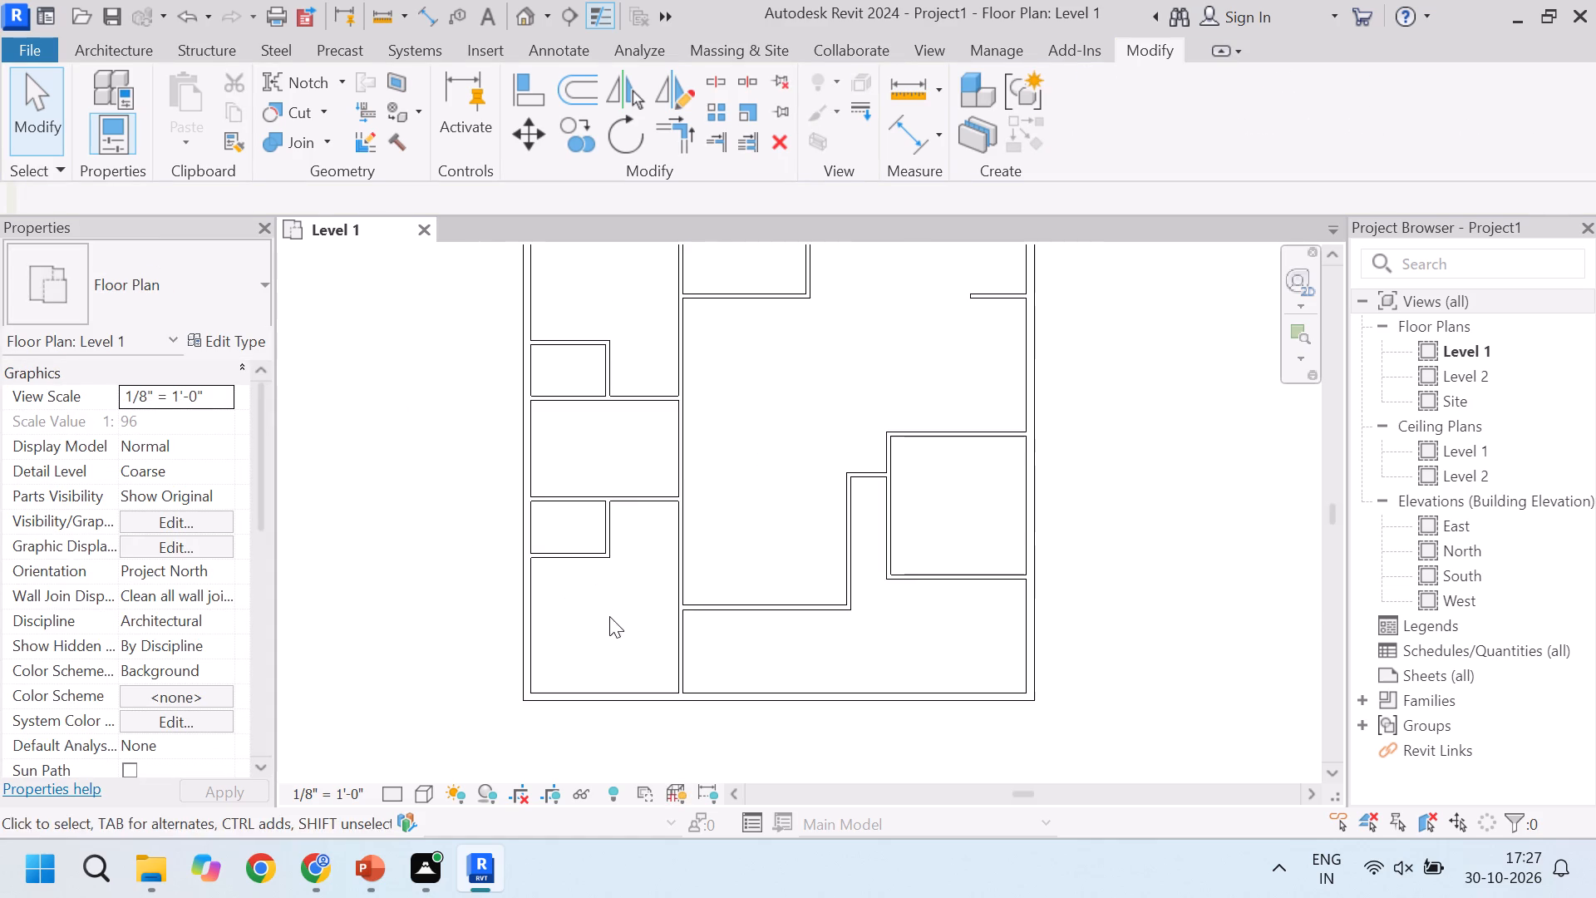
pyautogui.scroll(-2, 691, 699)
pyautogui.scroll(2, 793, 687)
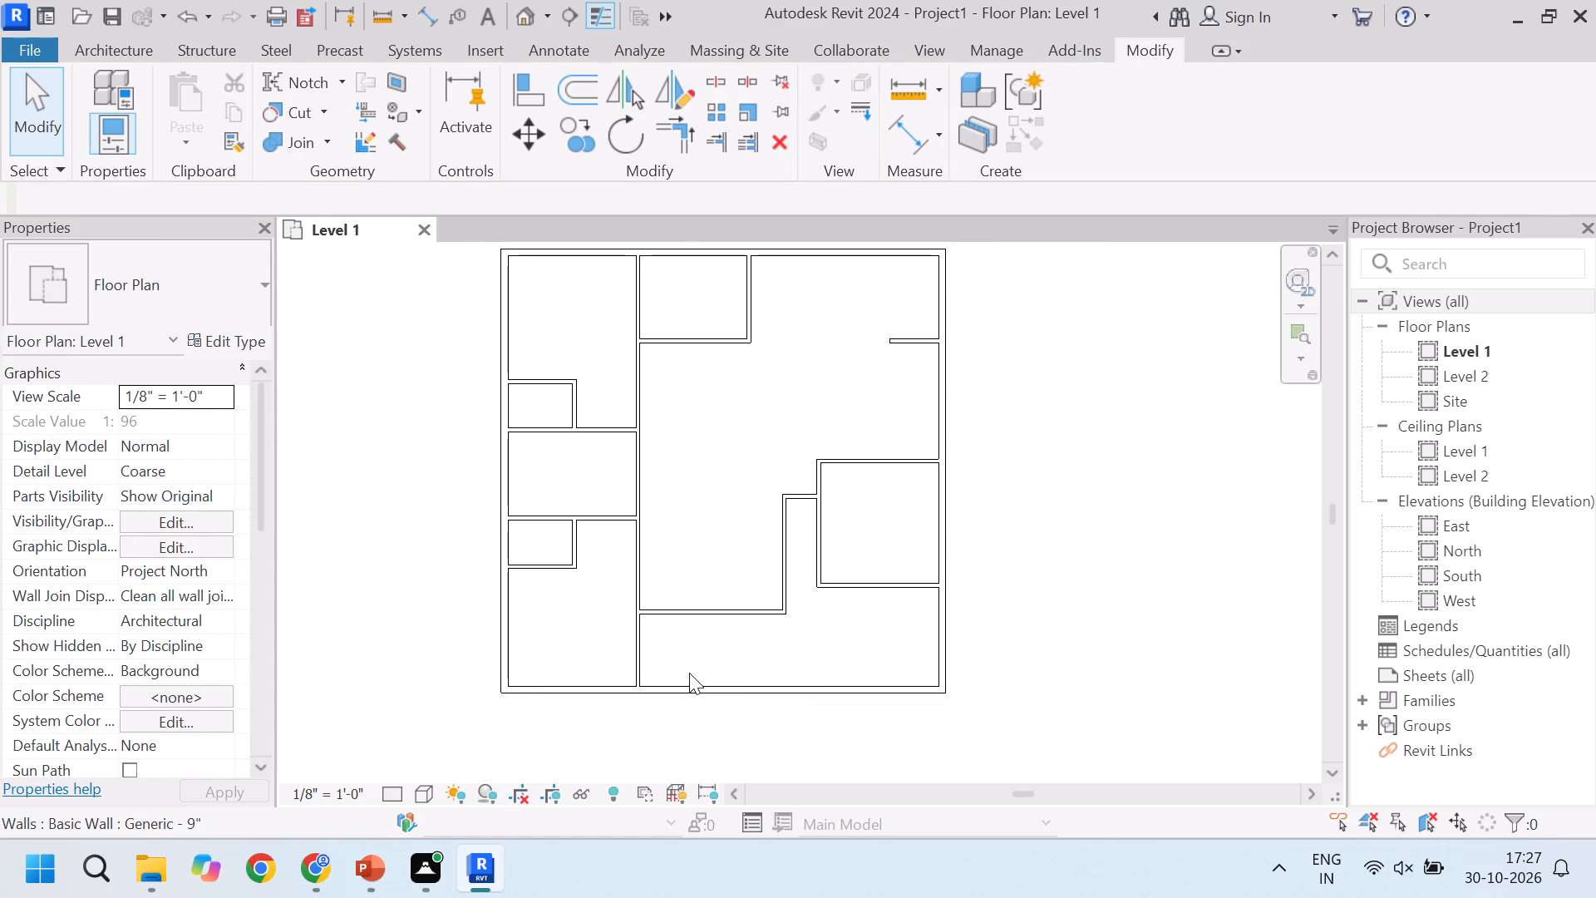
pyautogui.scroll(-2, 689, 673)
pyautogui.scroll(3, 757, 662)
pyautogui.scroll(-3, 717, 669)
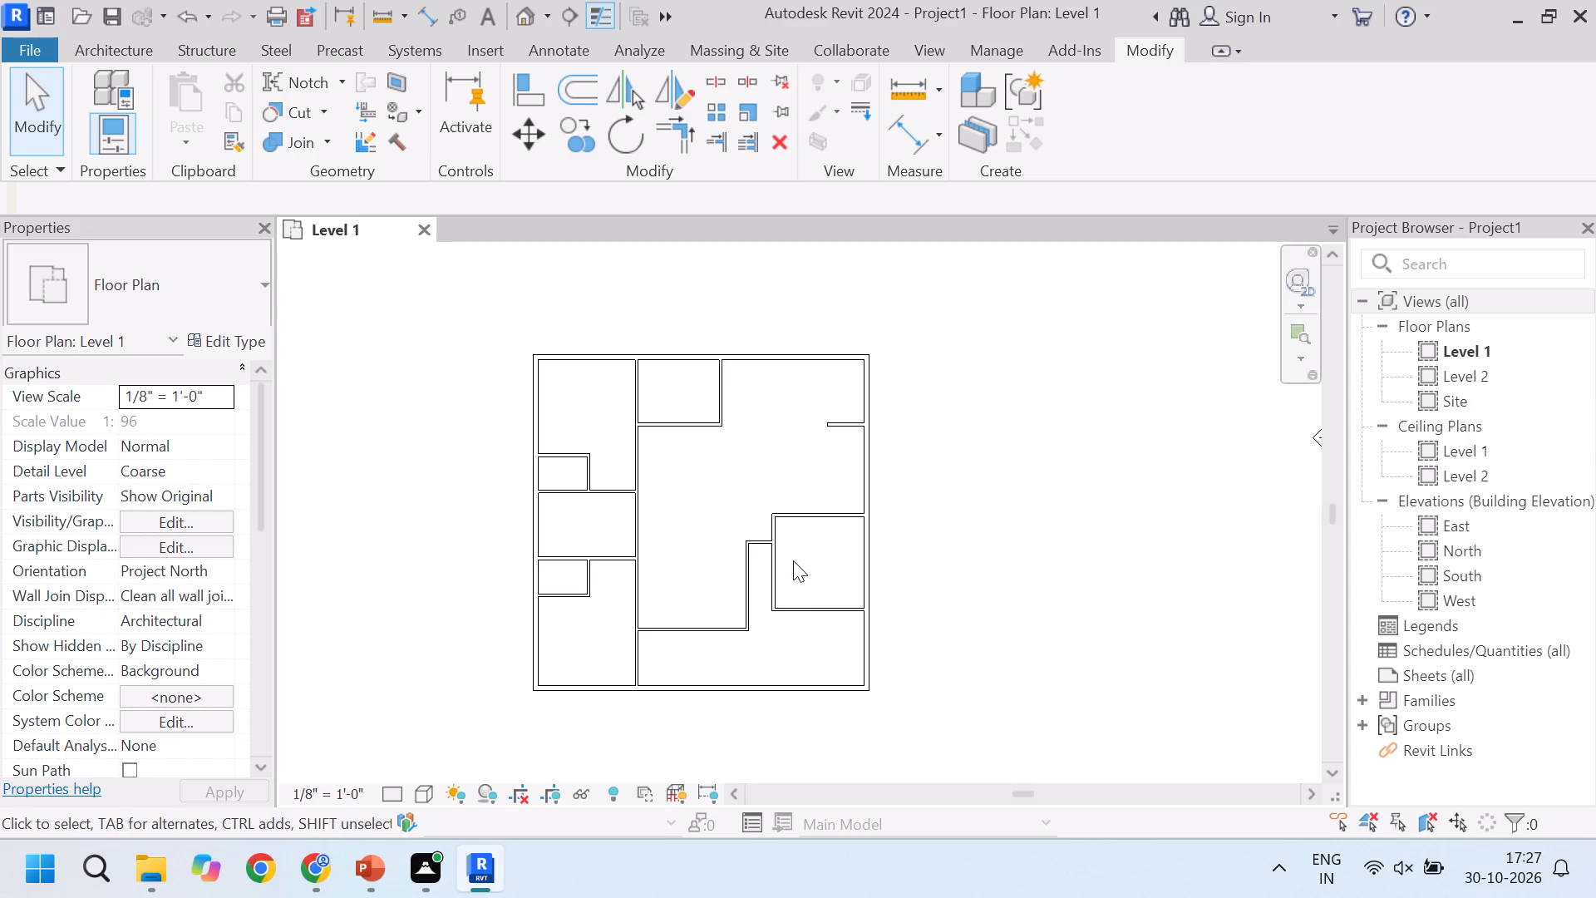
pyautogui.scroll(-2, 737, 565)
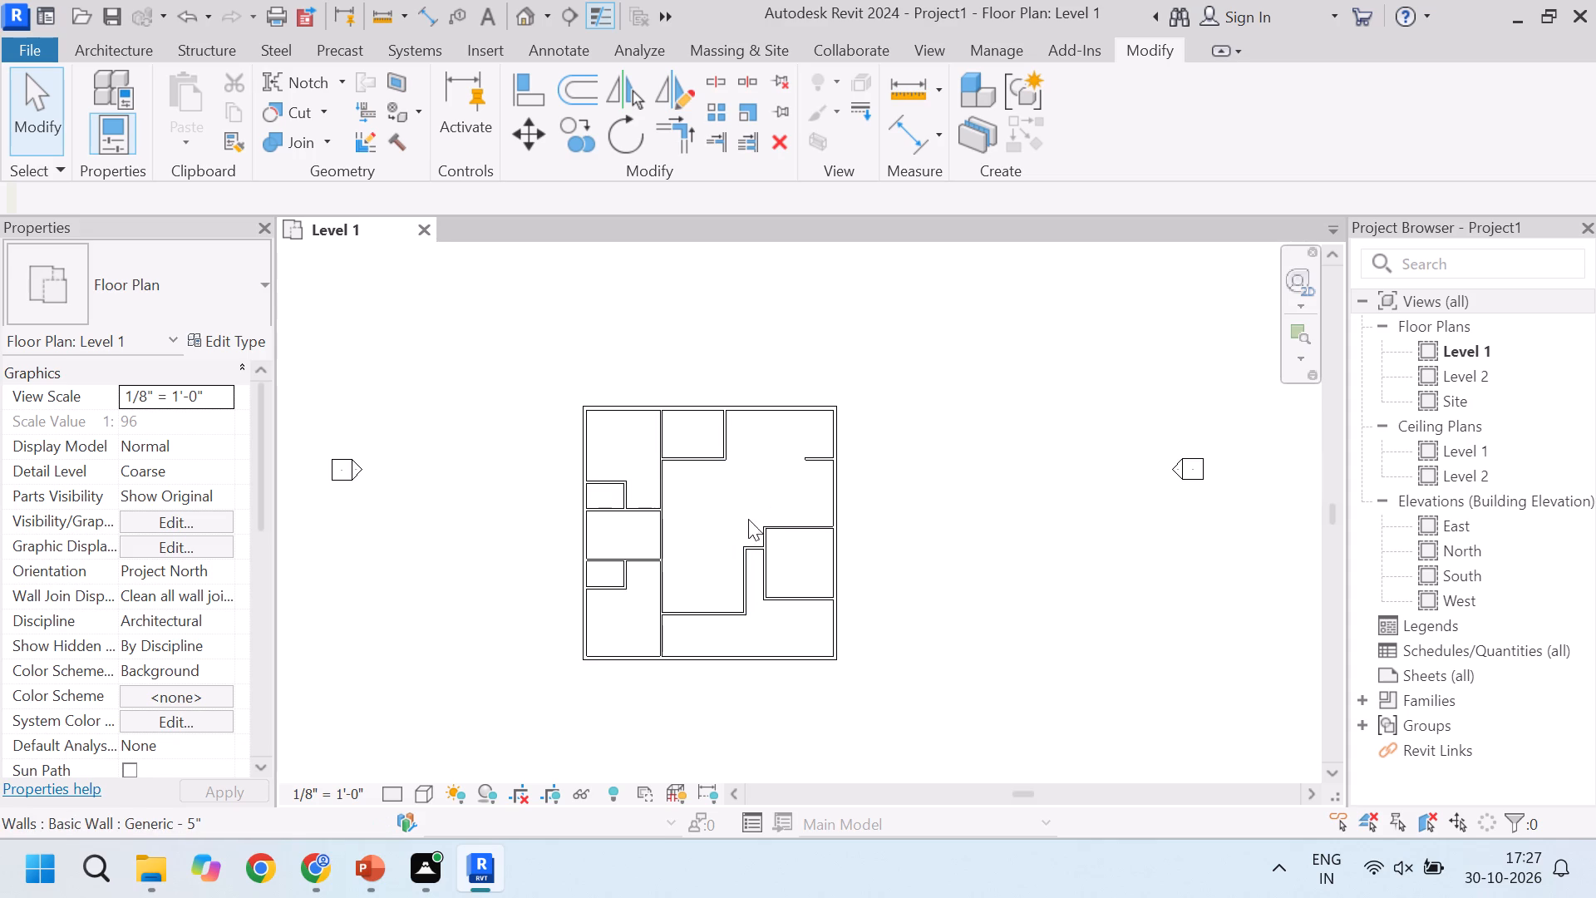
pyautogui.scroll(-2, 725, 536)
pyautogui.scroll(6, 650, 462)
pyautogui.scroll(-3, 545, 472)
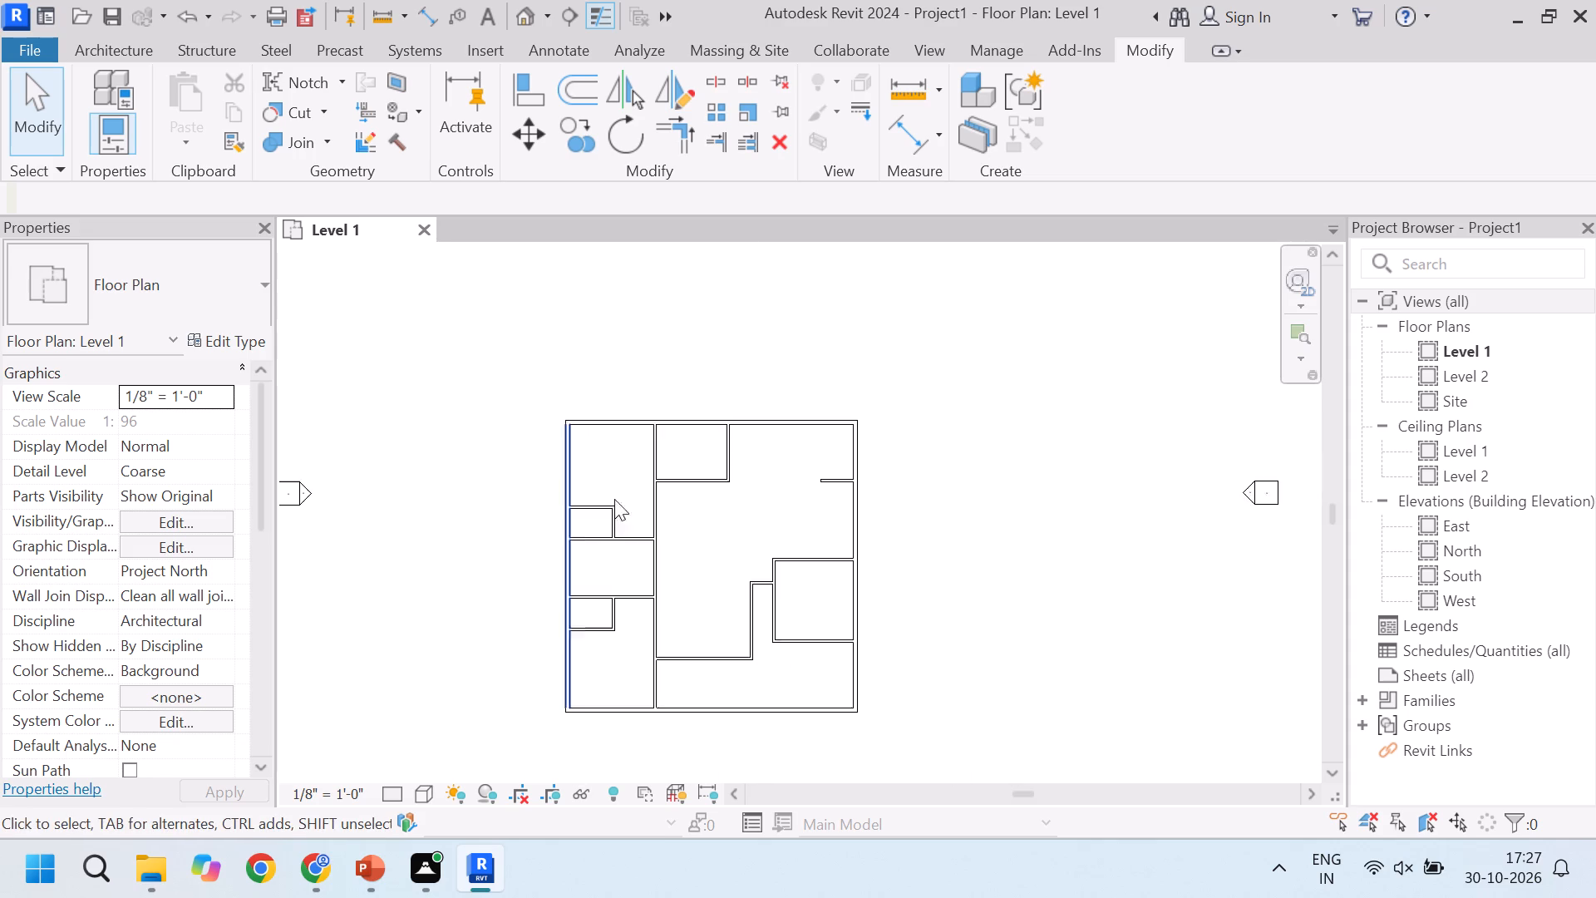
# Place tagged rooms in the large open central space, the top middle room and the top-left room of the plan.
pyautogui.scroll(5, 775, 578)
pyautogui.scroll(-4, 713, 575)
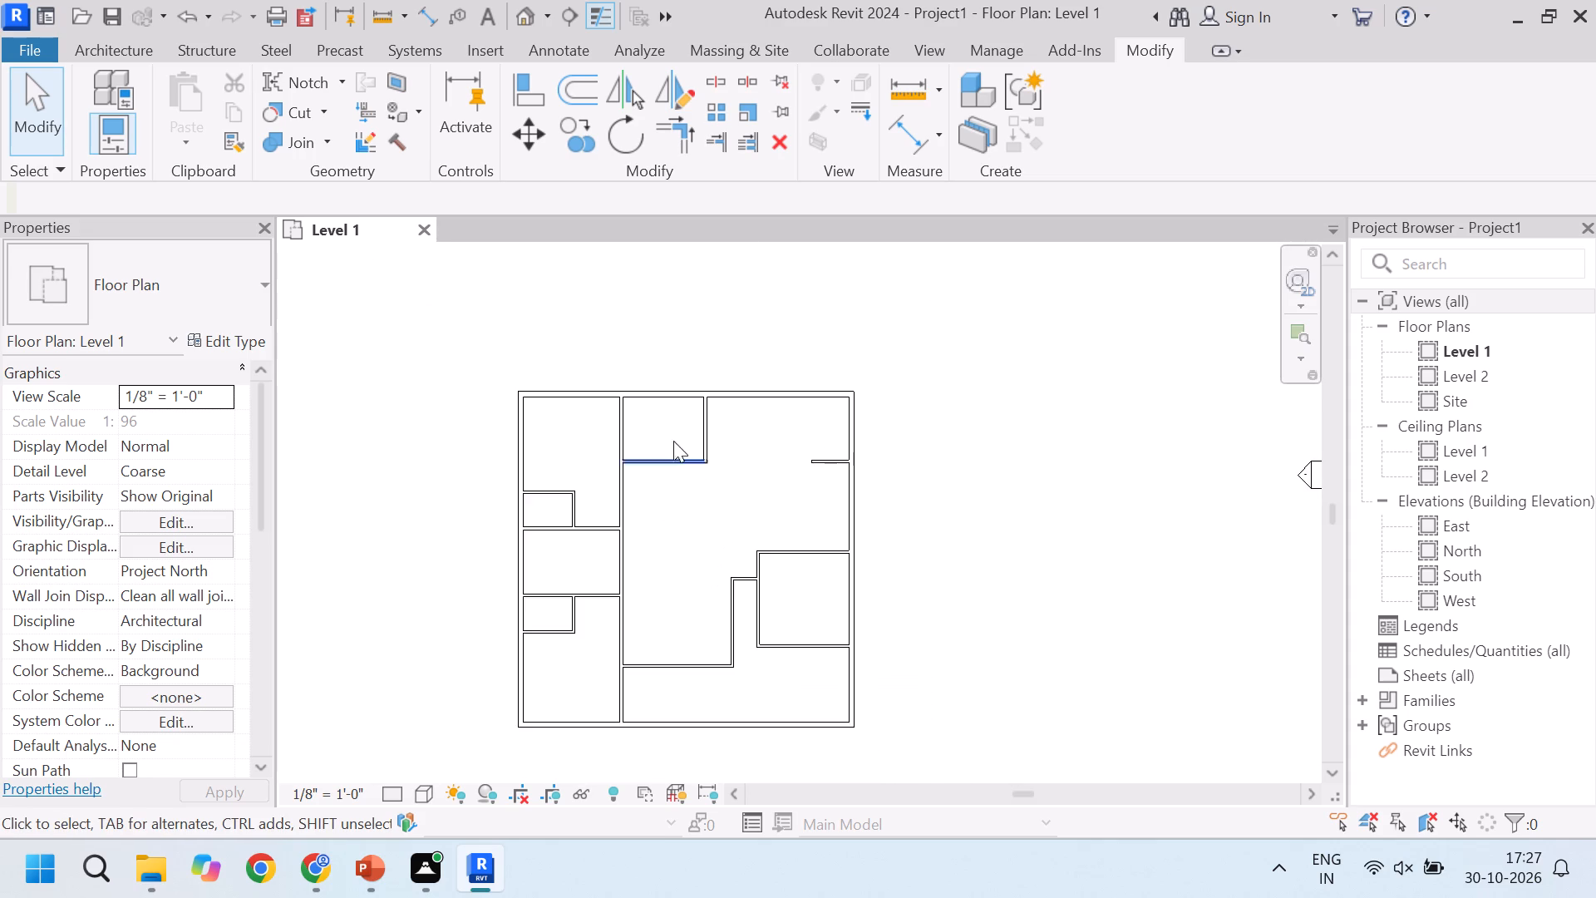
pyautogui.scroll(4, 659, 413)
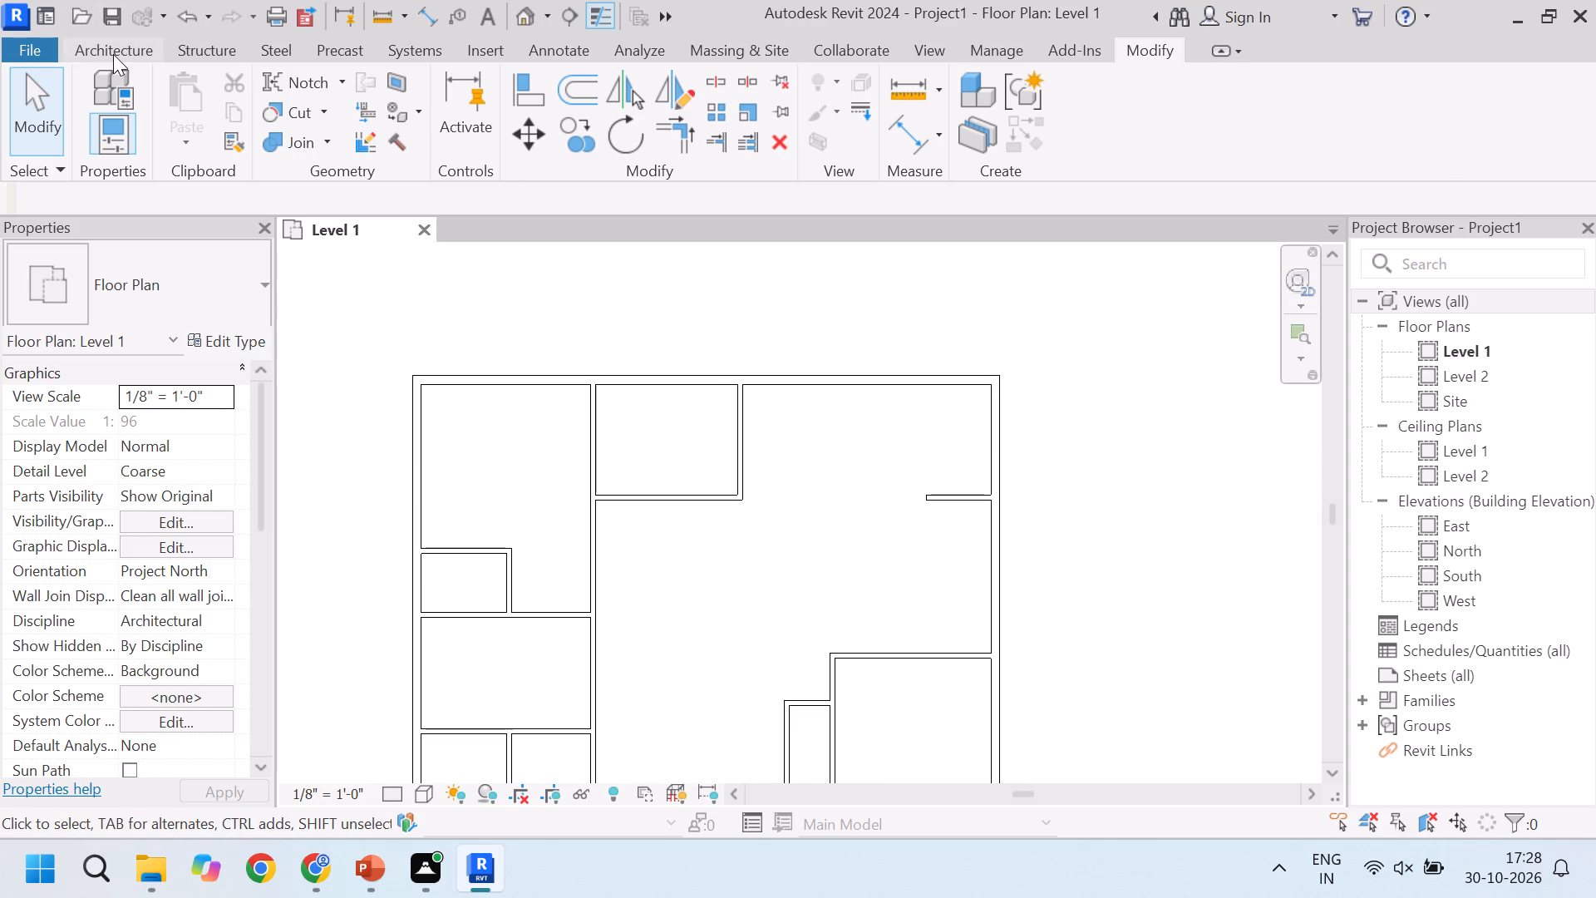
pyautogui.click(113, 54)
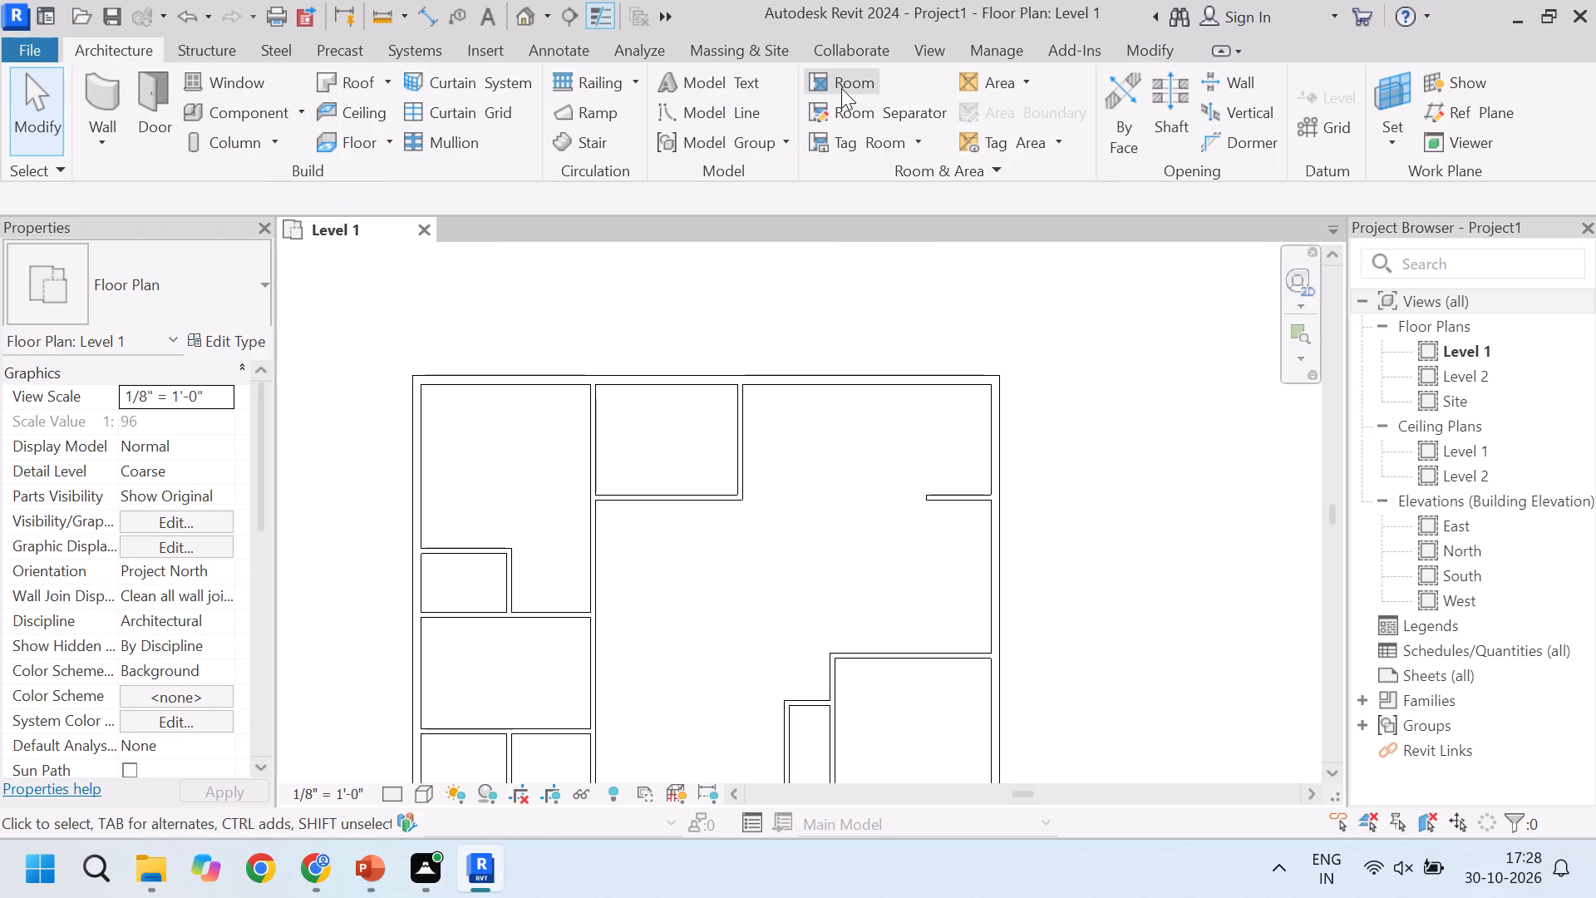
pyautogui.click(844, 84)
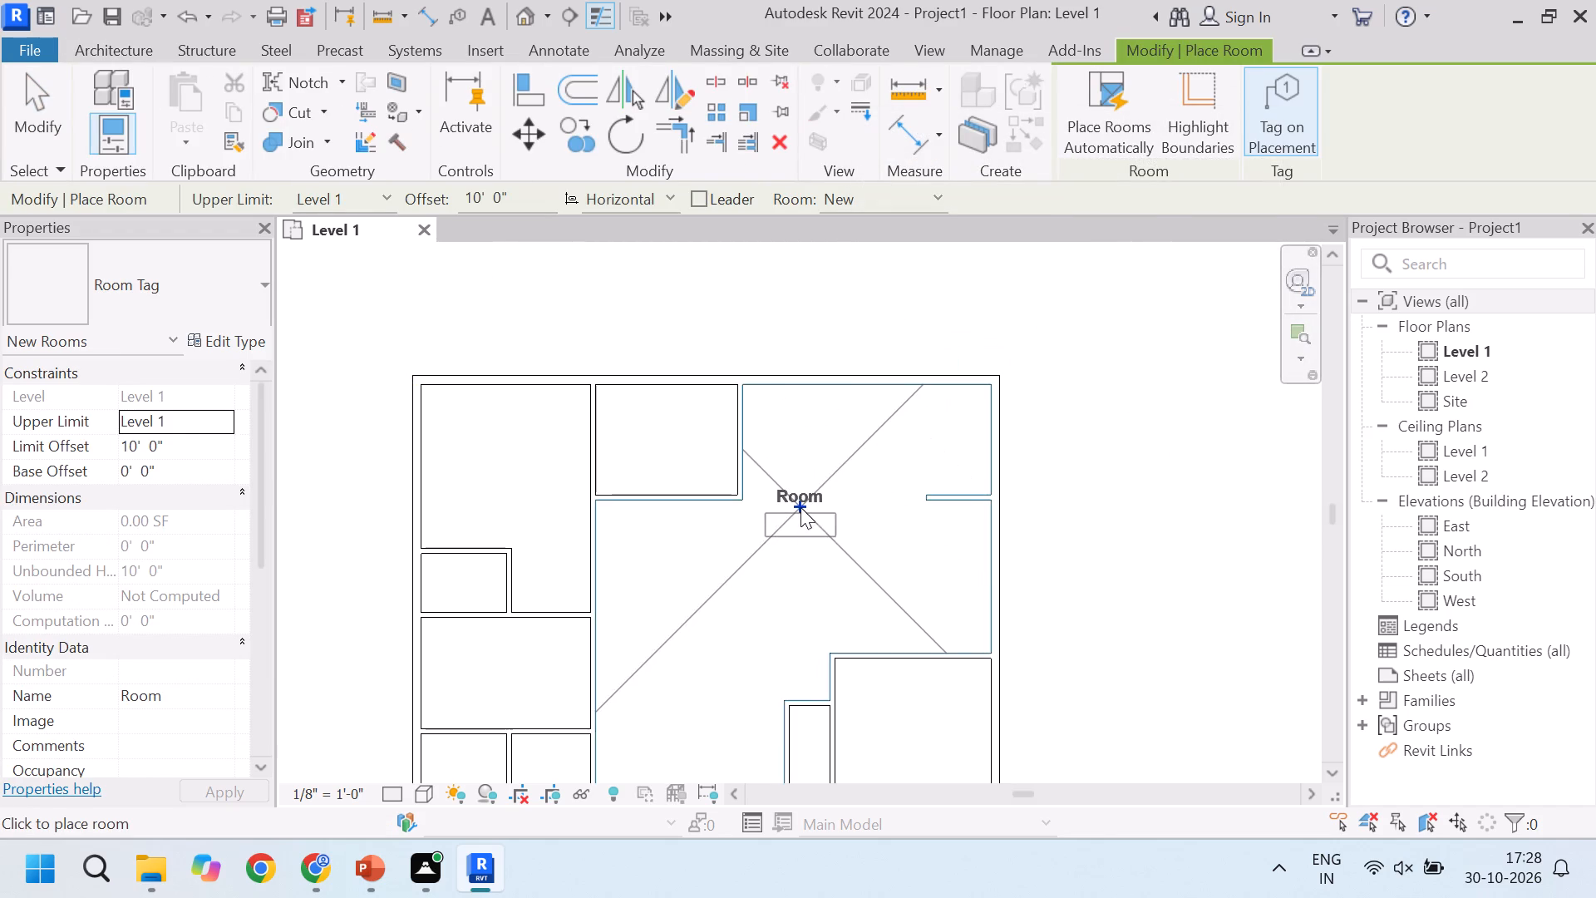
pyautogui.scroll(-4, 800, 509)
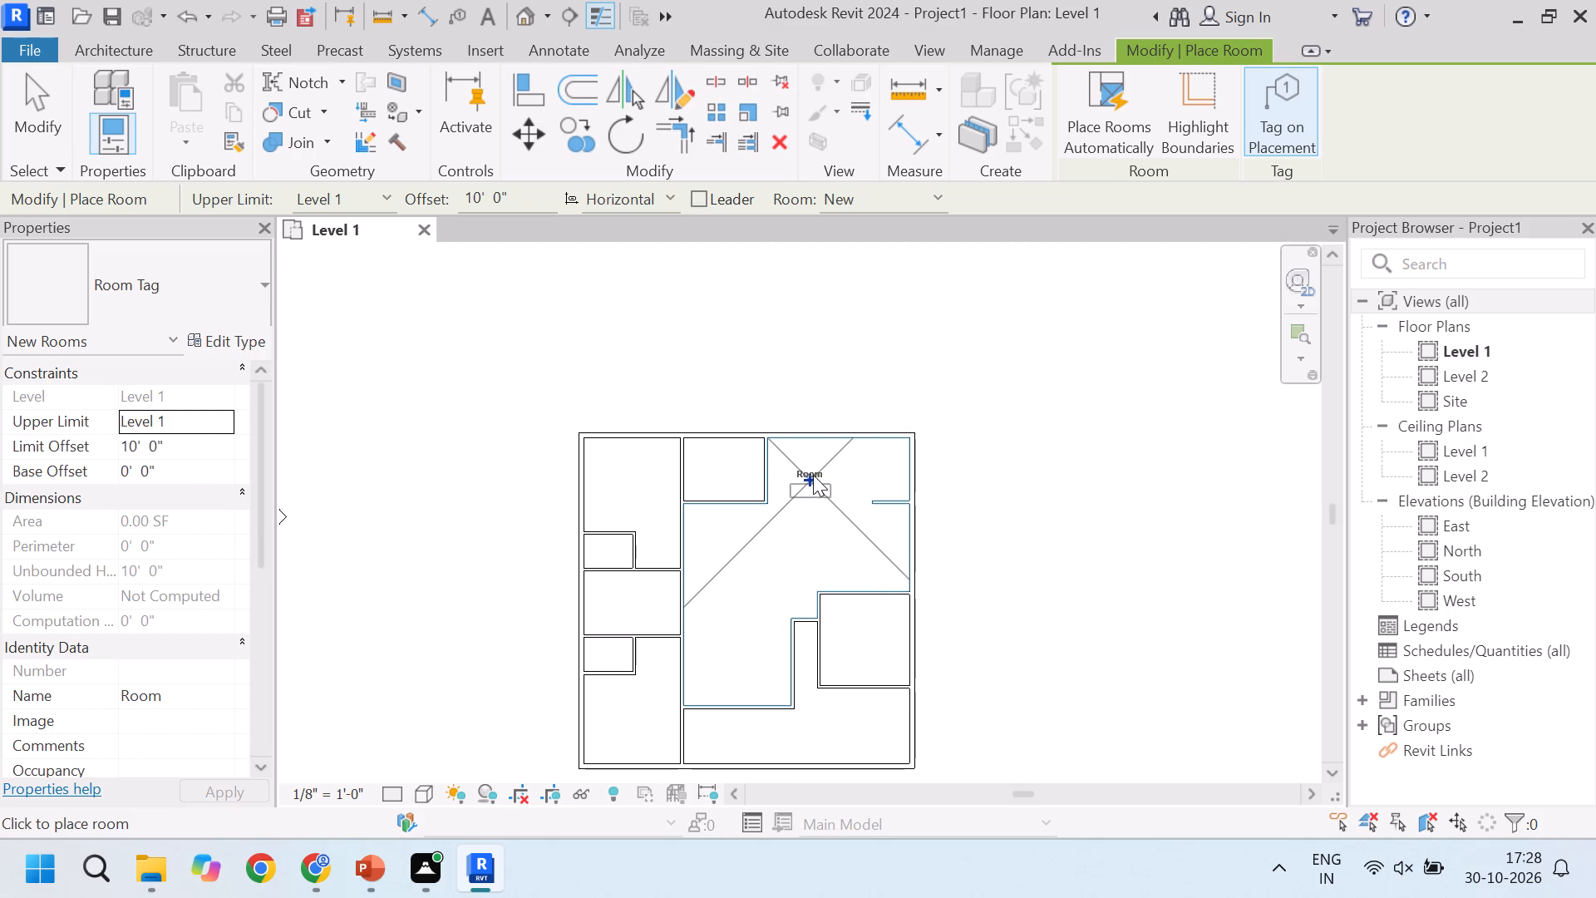
pyautogui.scroll(5, 814, 473)
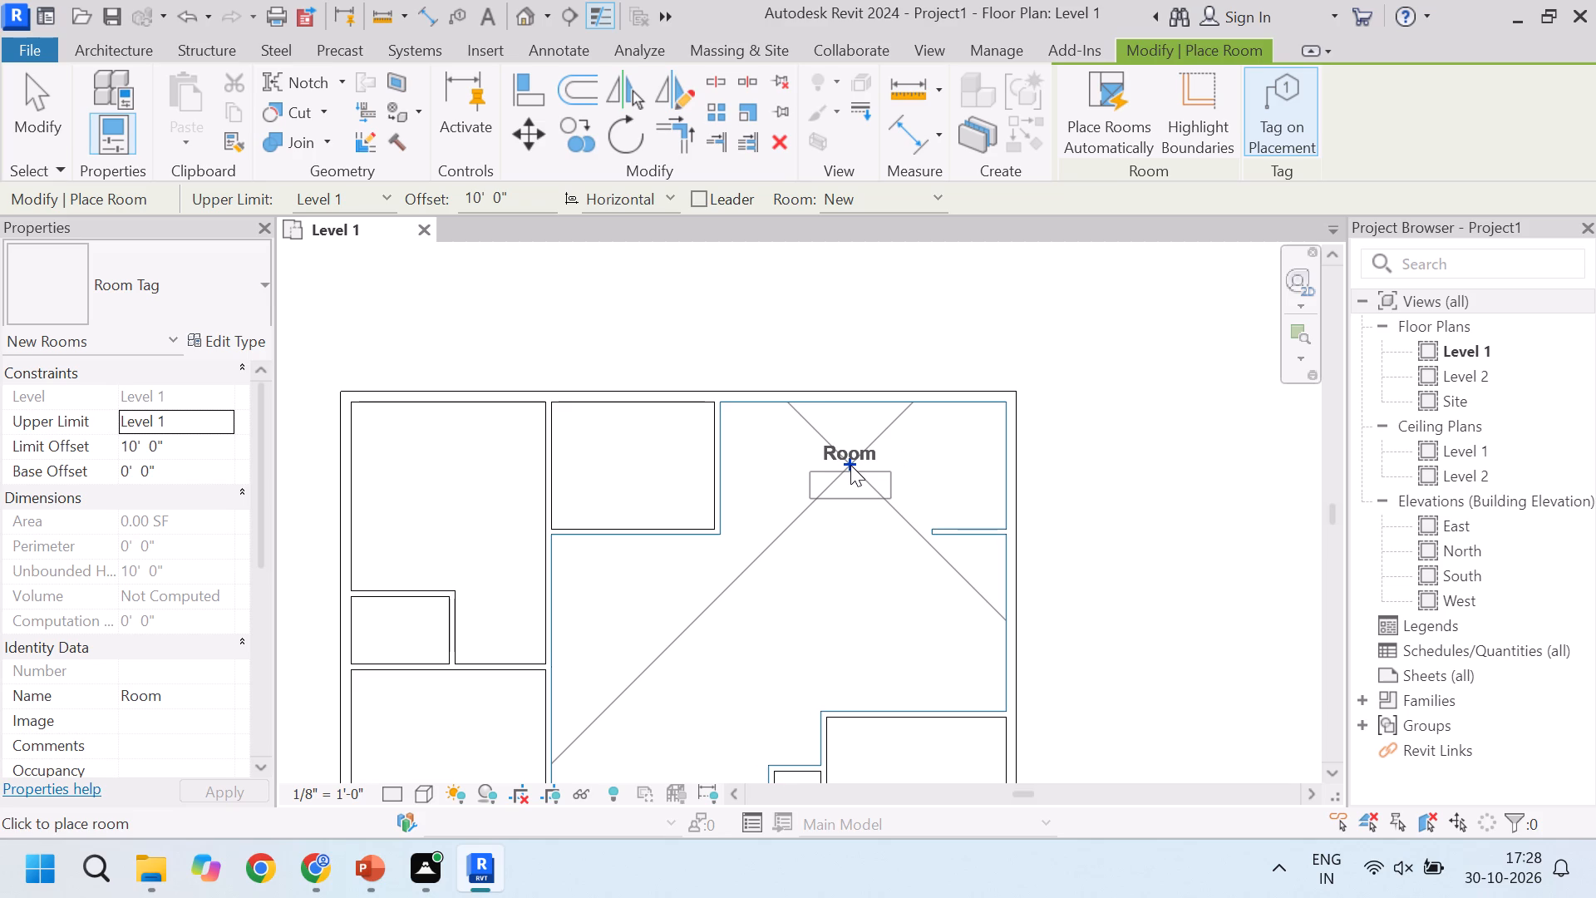
pyautogui.click(850, 465)
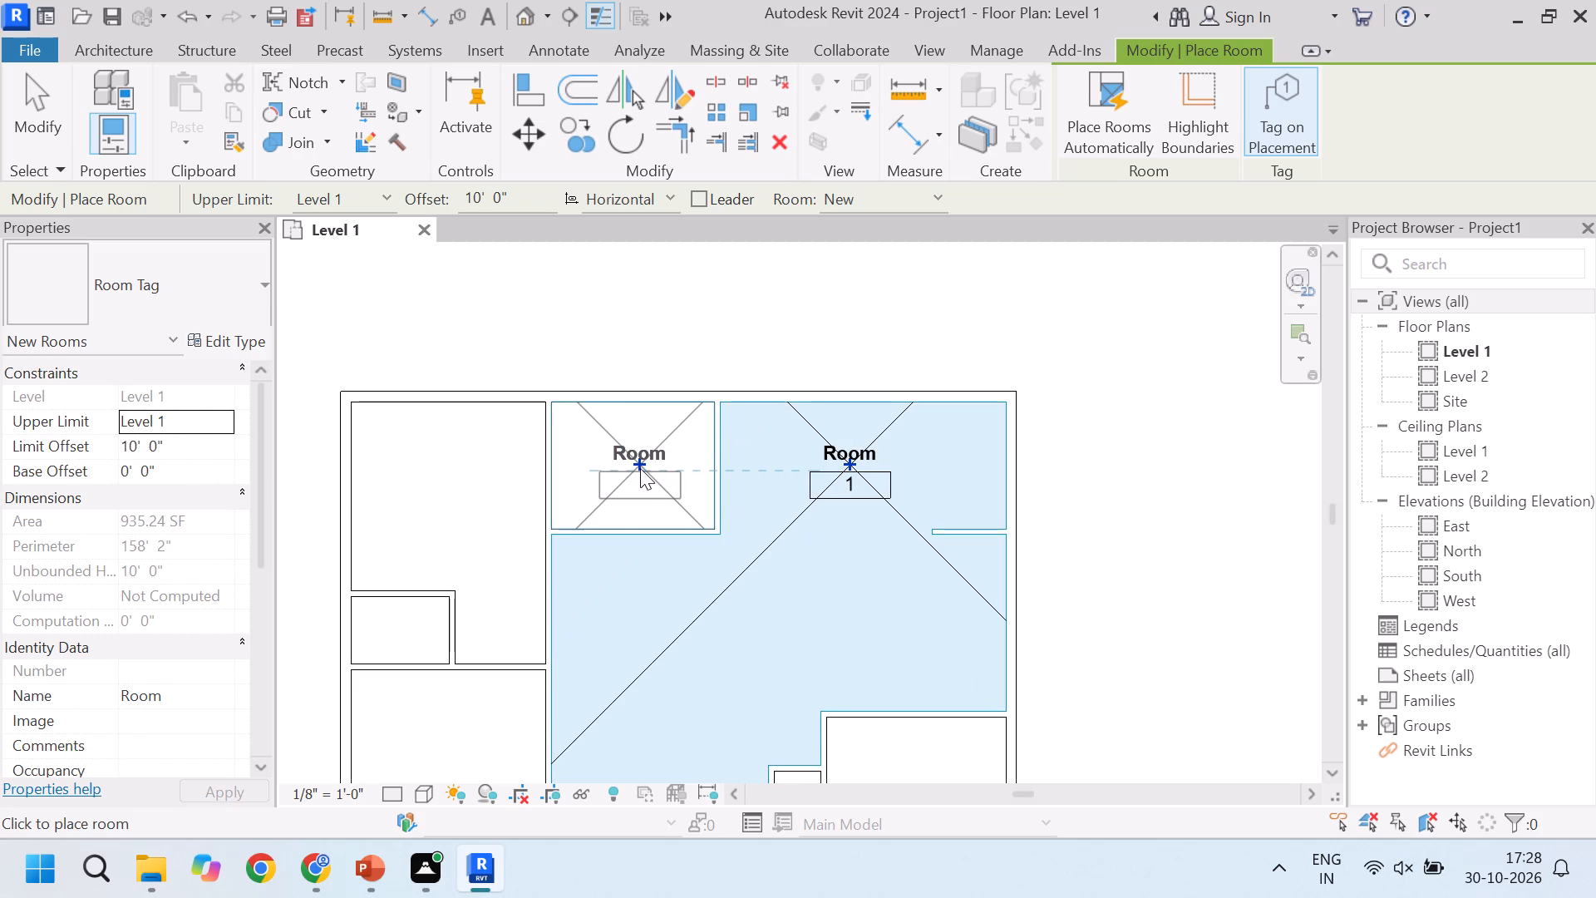
pyautogui.click(640, 468)
pyautogui.click(474, 470)
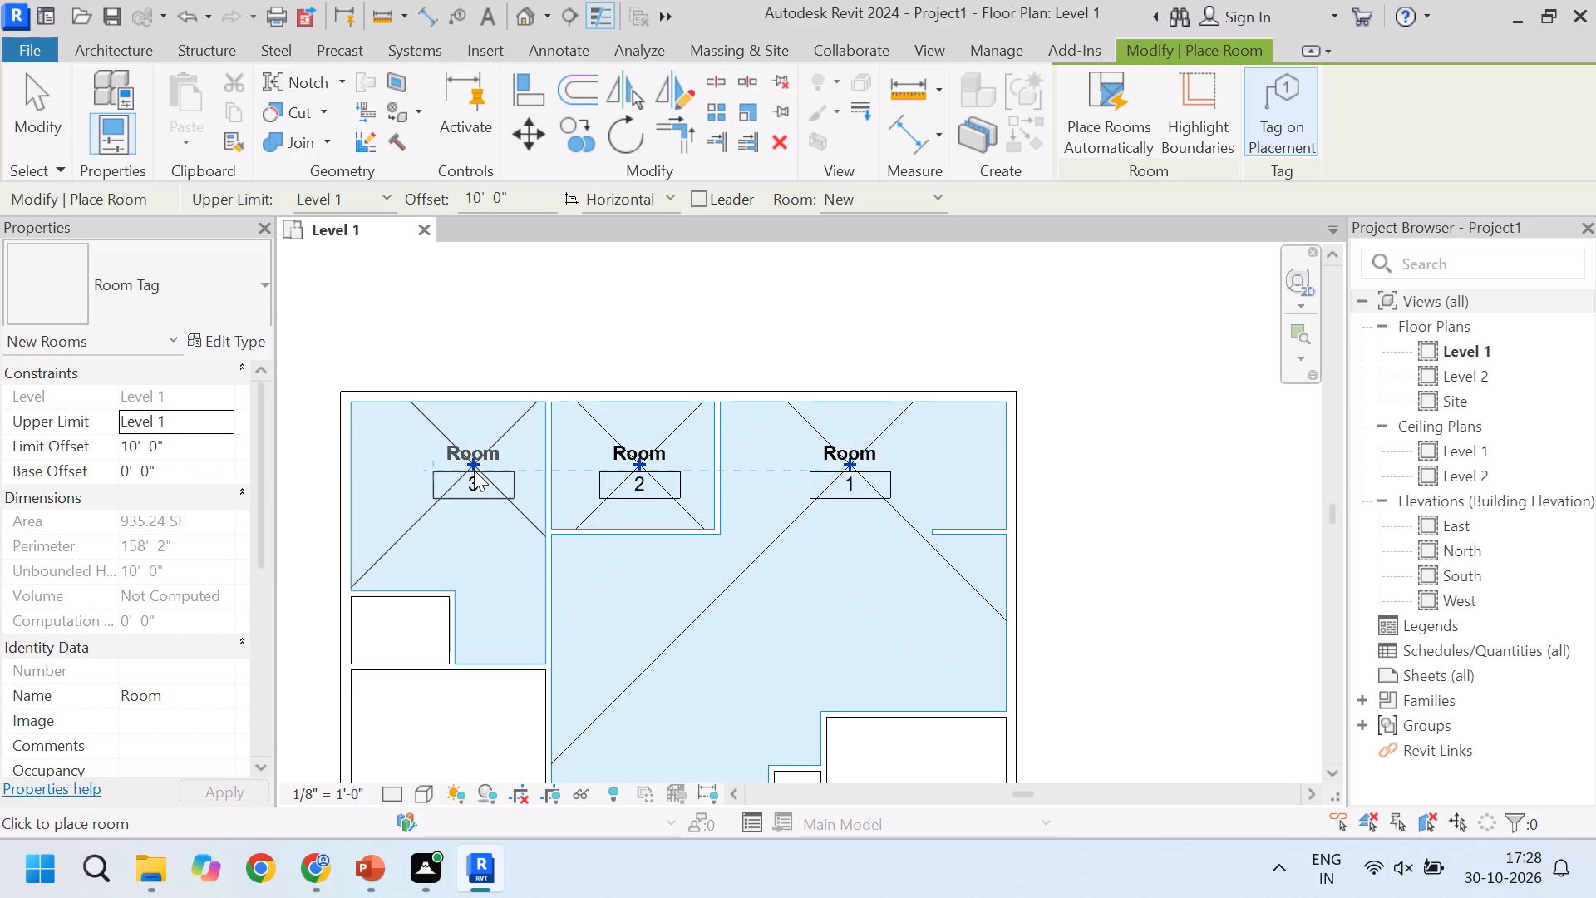
# Place tagged rooms in the two small rooms against the left exterior wall.
pyautogui.scroll(-3, 474, 470)
pyautogui.scroll(5, 422, 570)
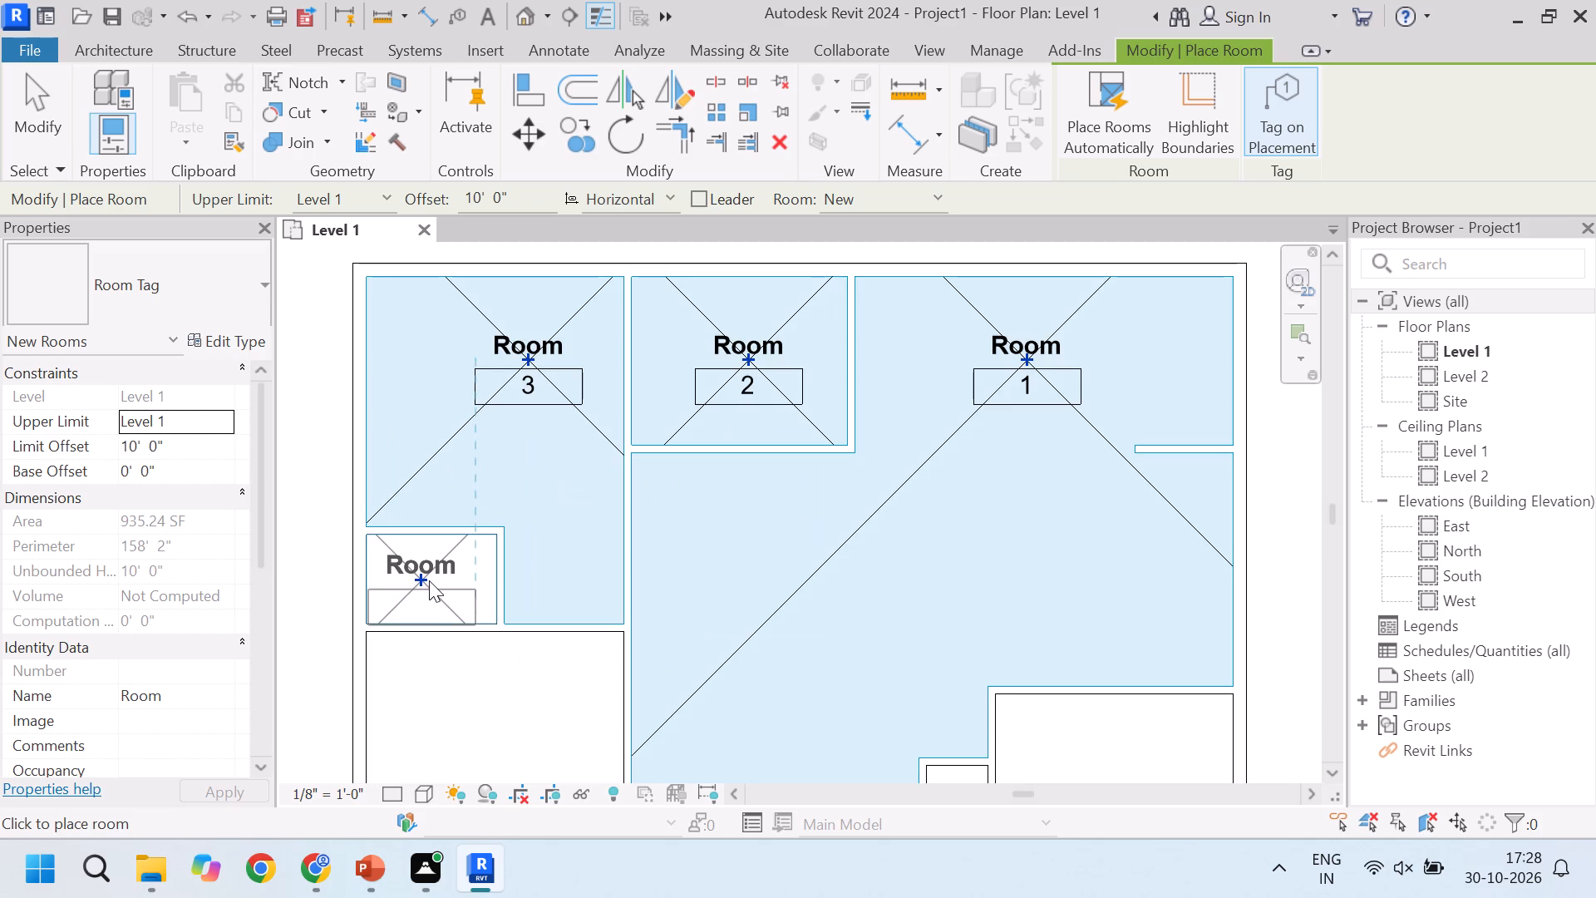
pyautogui.click(429, 580)
pyautogui.scroll(-5, 470, 382)
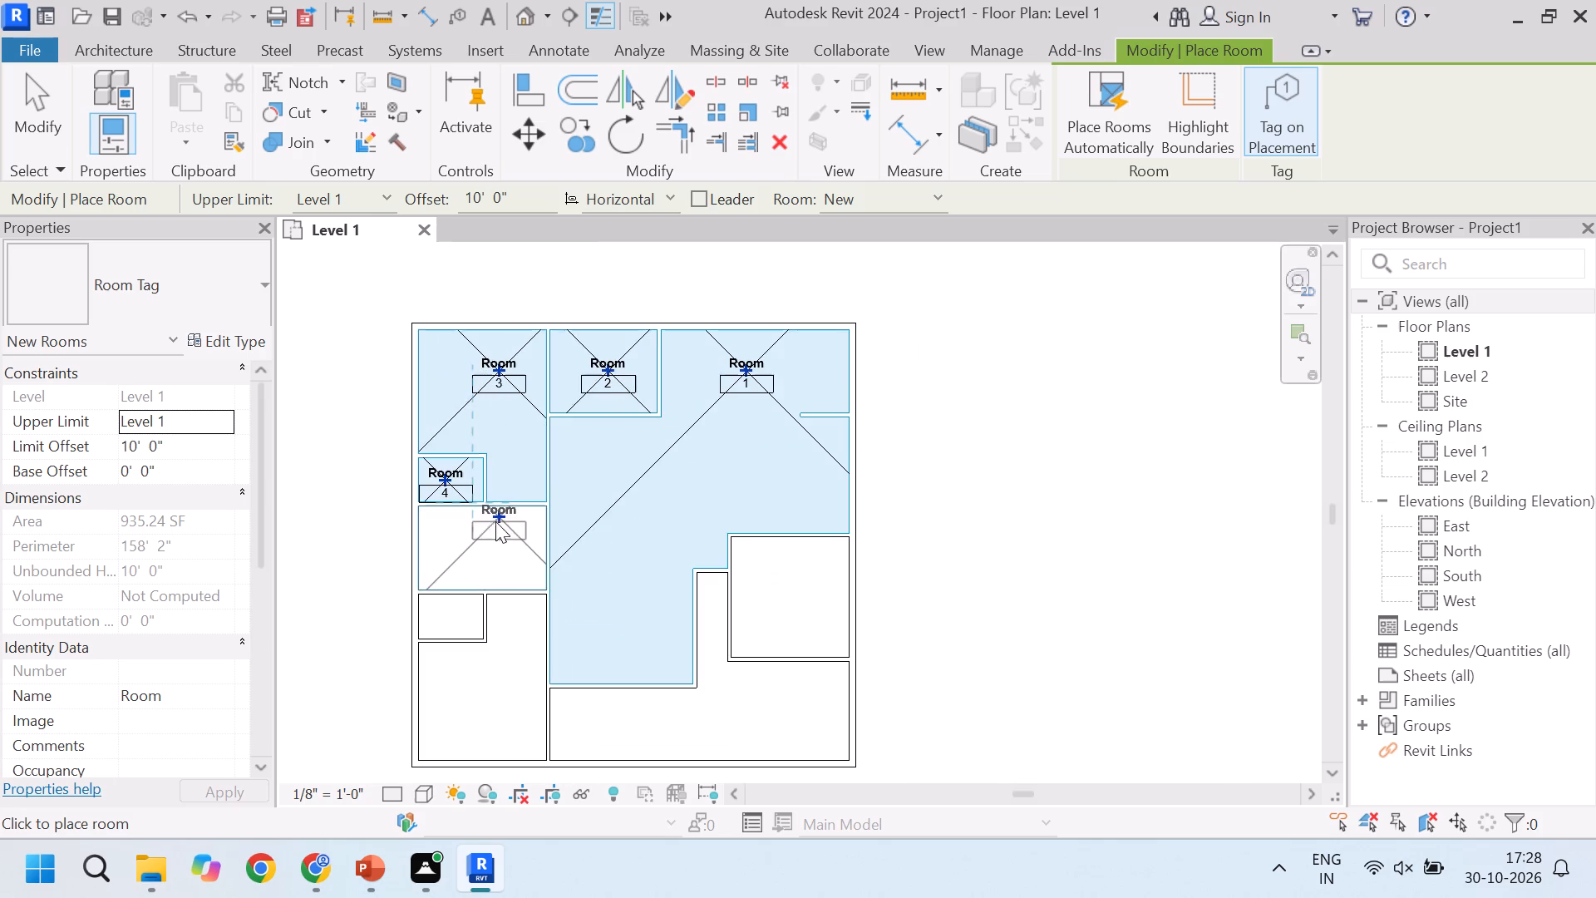
pyautogui.scroll(3, 480, 535)
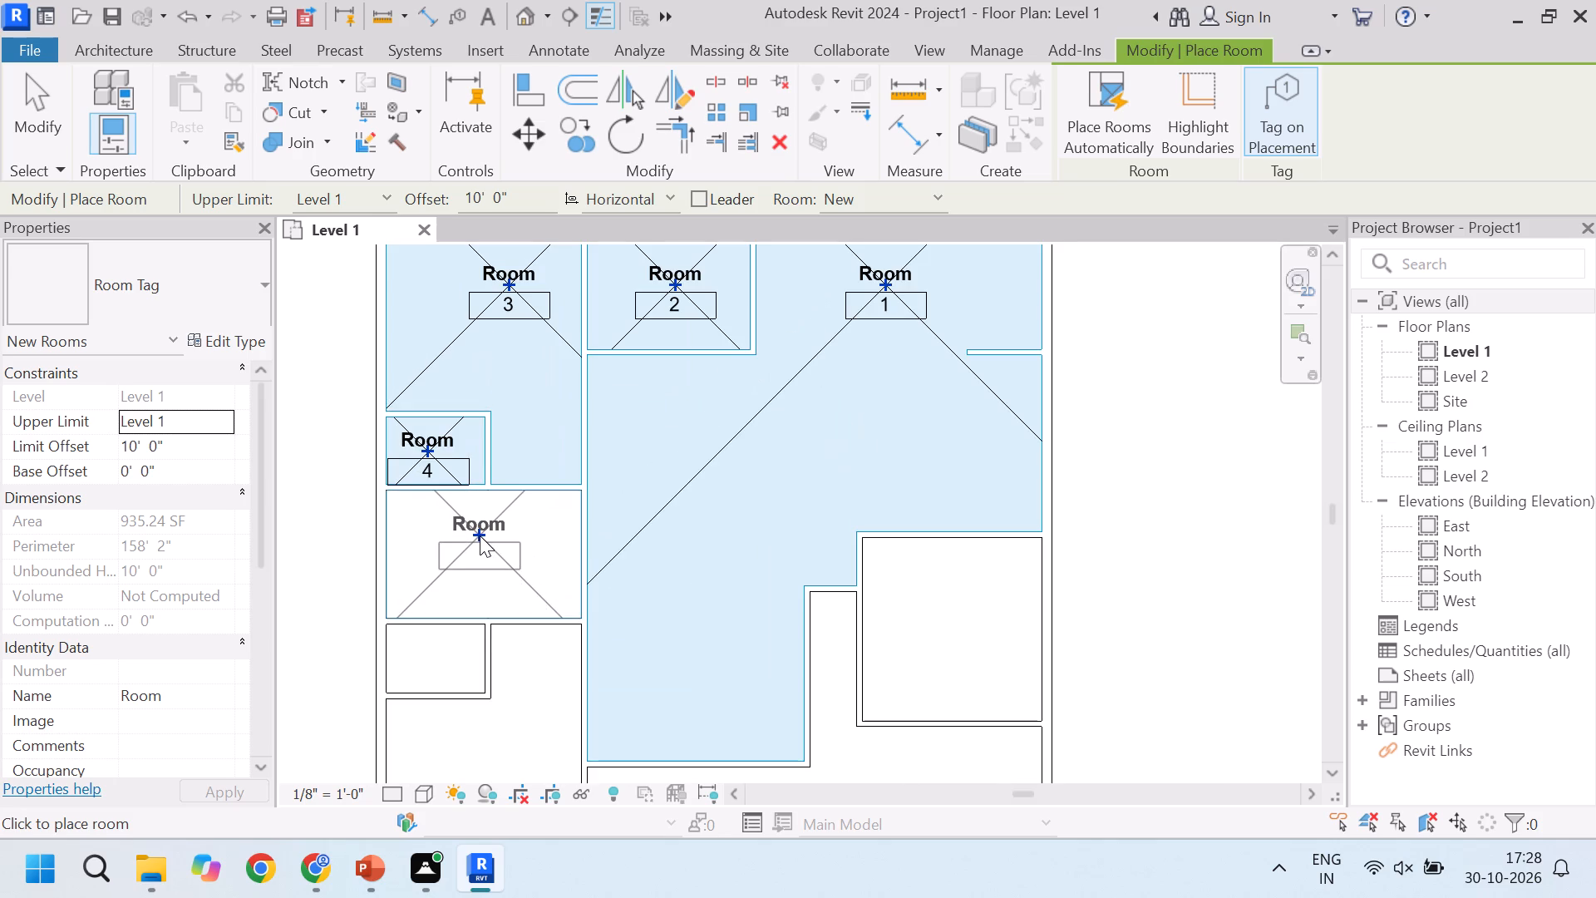
pyautogui.scroll(-2, 480, 535)
pyautogui.scroll(5, 469, 619)
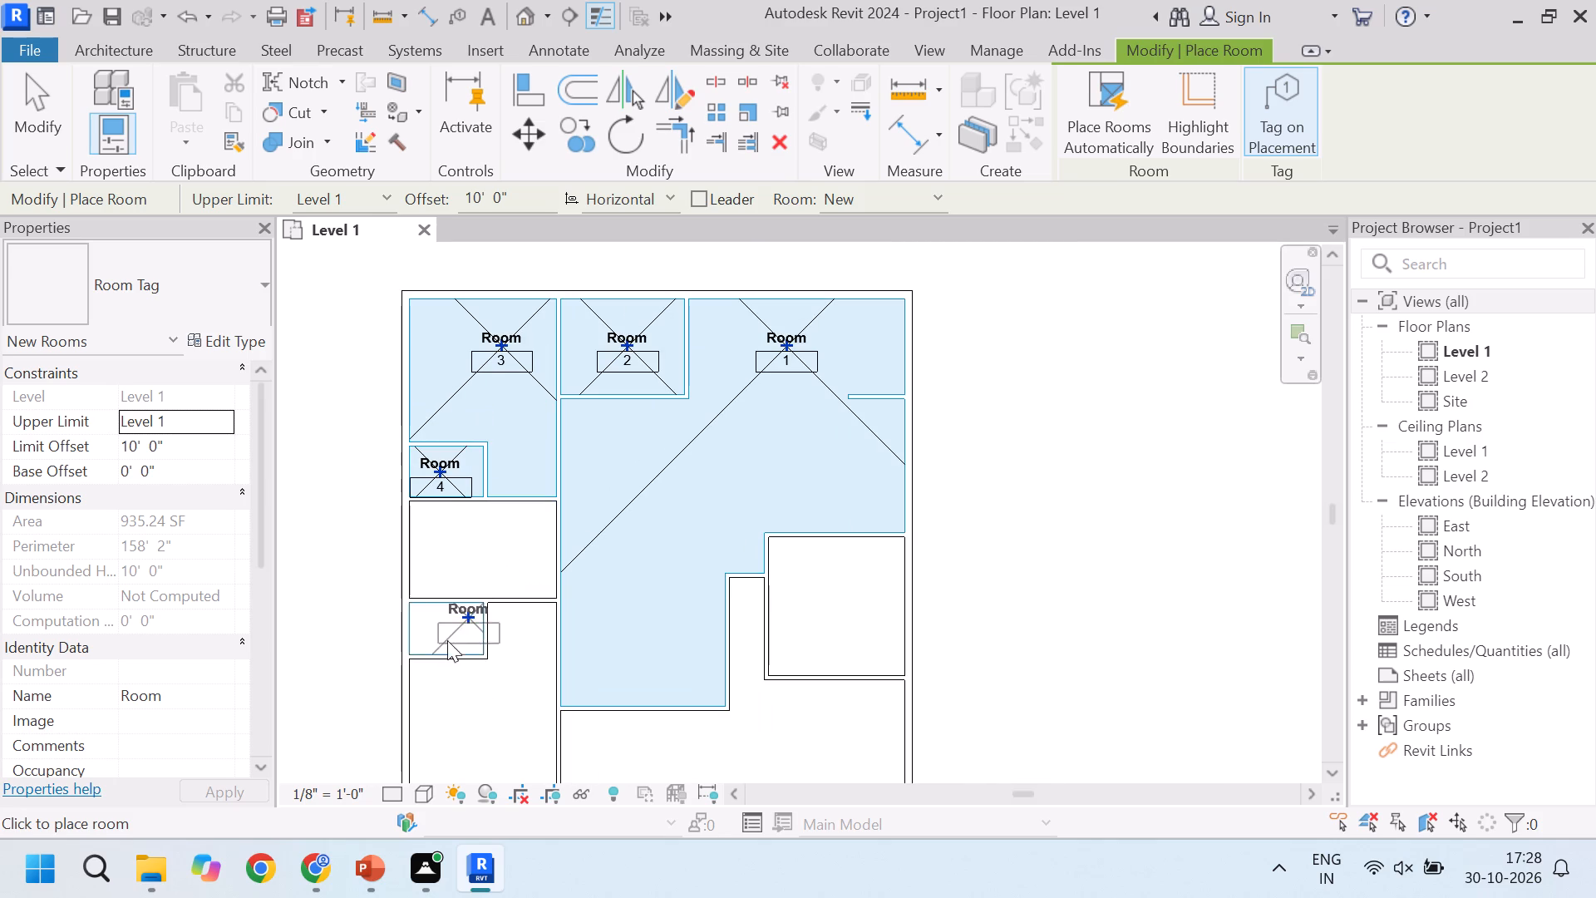
pyautogui.scroll(4, 432, 630)
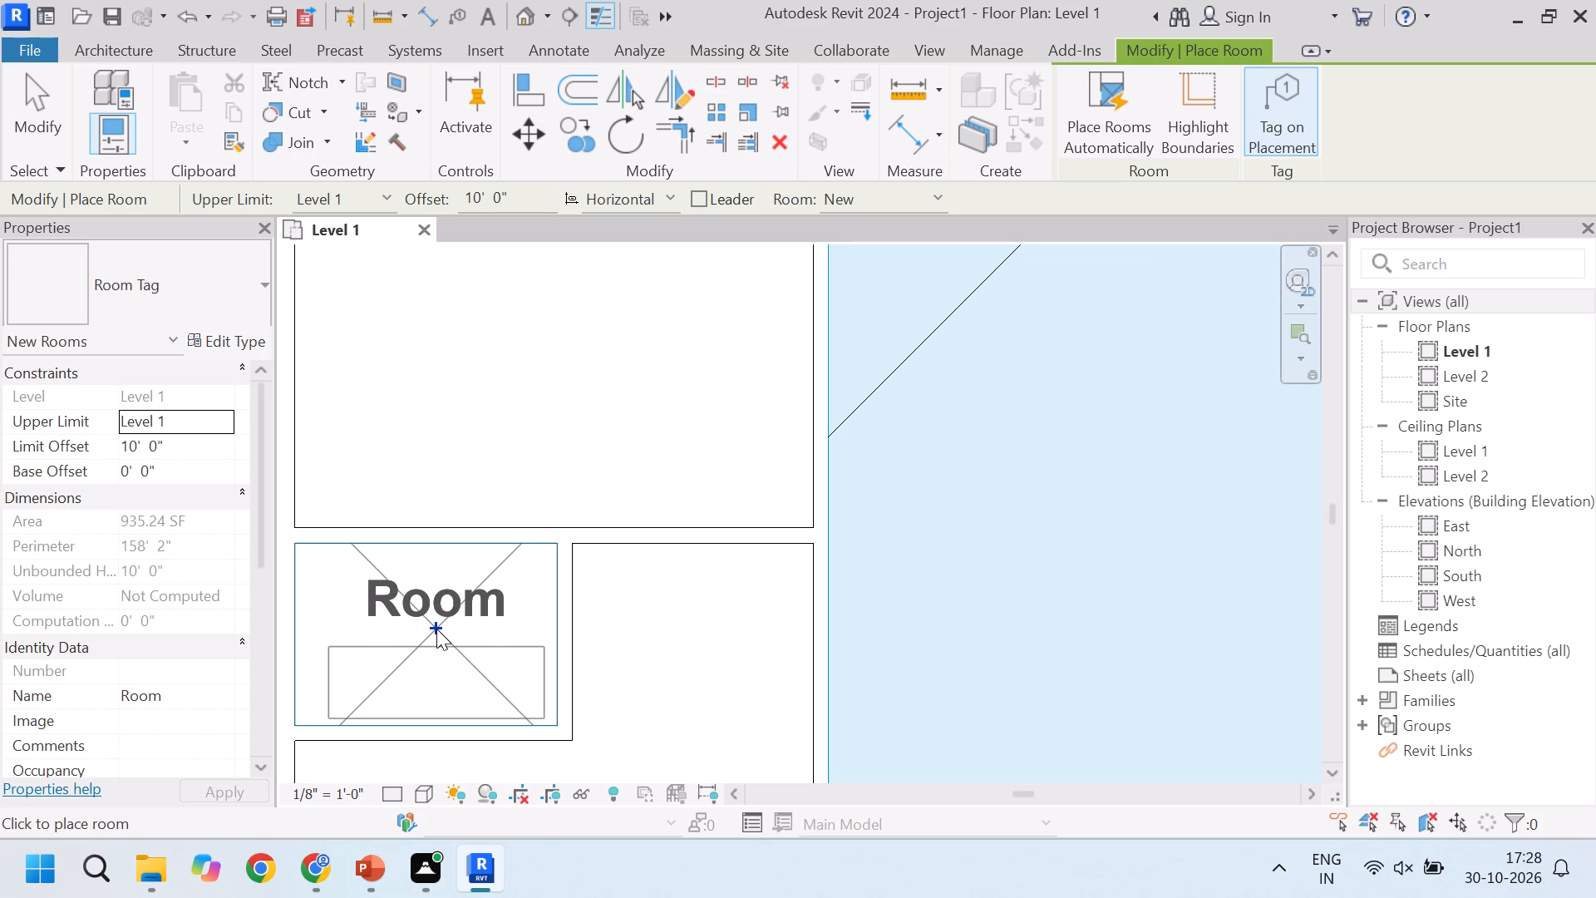
pyautogui.click(433, 628)
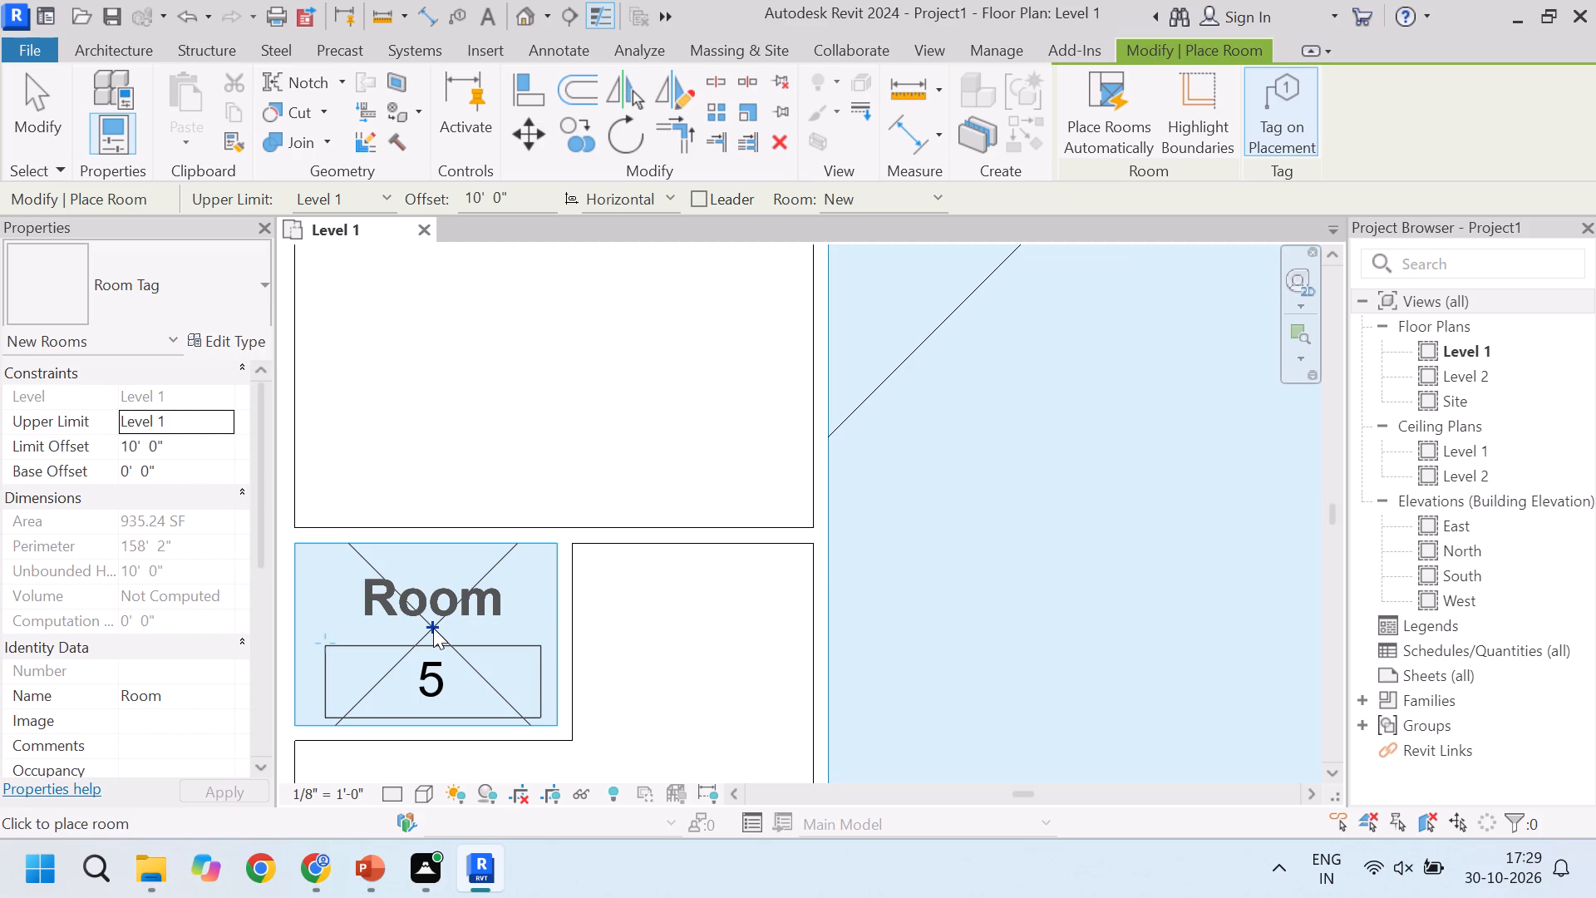
# Place tagged rooms in the bottom-left room and the enclosed room along the right exterior wall.
pyautogui.scroll(-4, 756, 466)
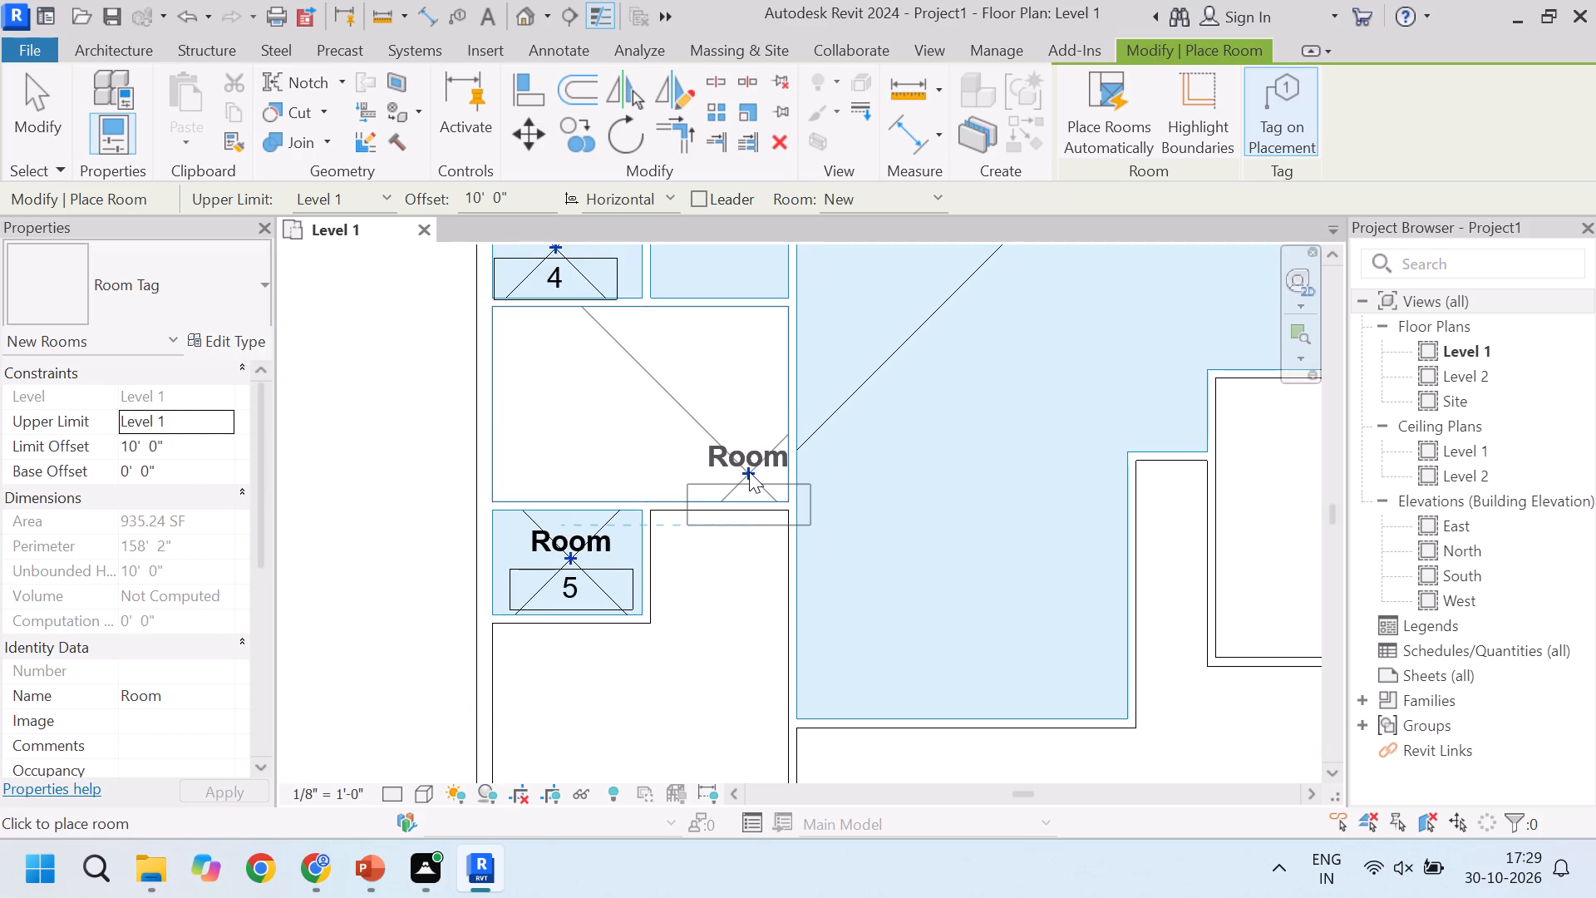
pyautogui.scroll(-3, 749, 471)
pyautogui.scroll(-1, 677, 623)
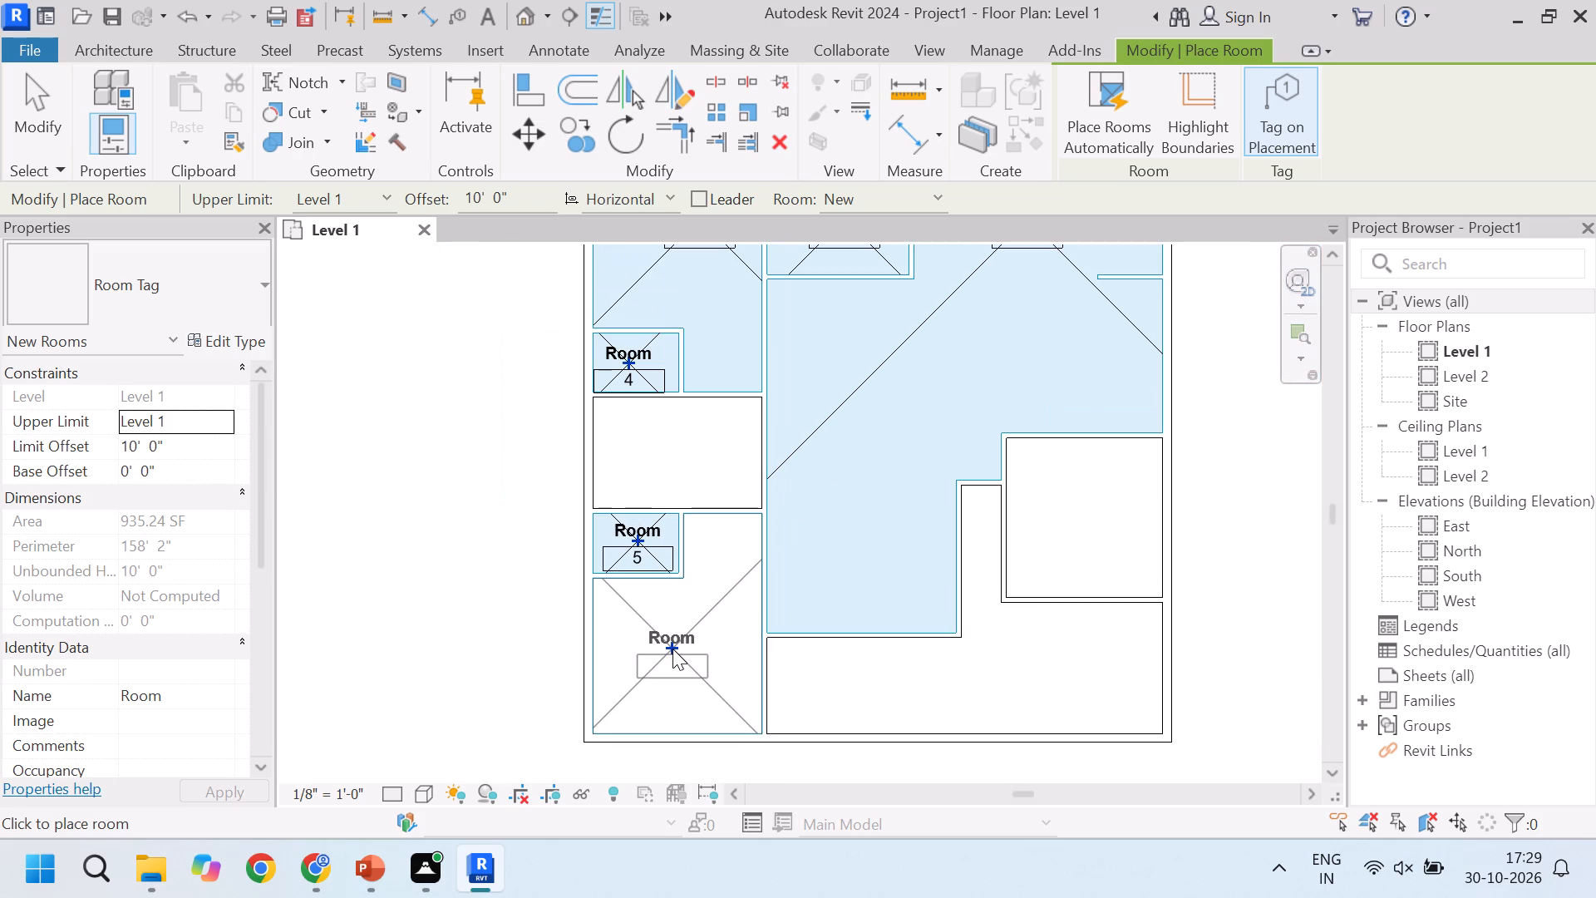
pyautogui.click(672, 649)
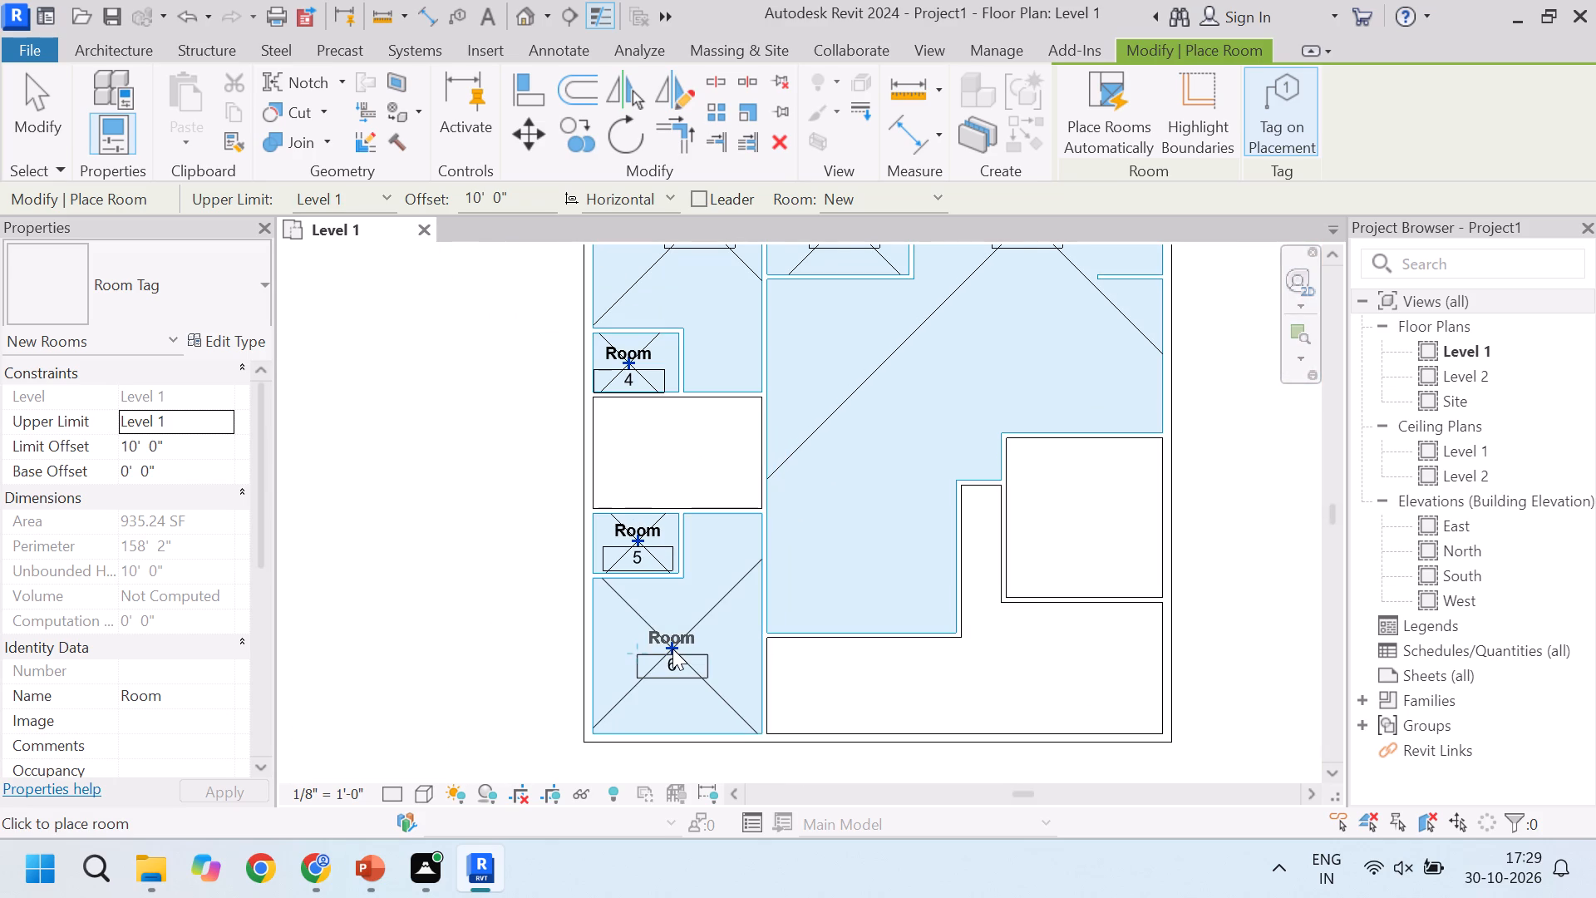
pyautogui.scroll(-3, 662, 639)
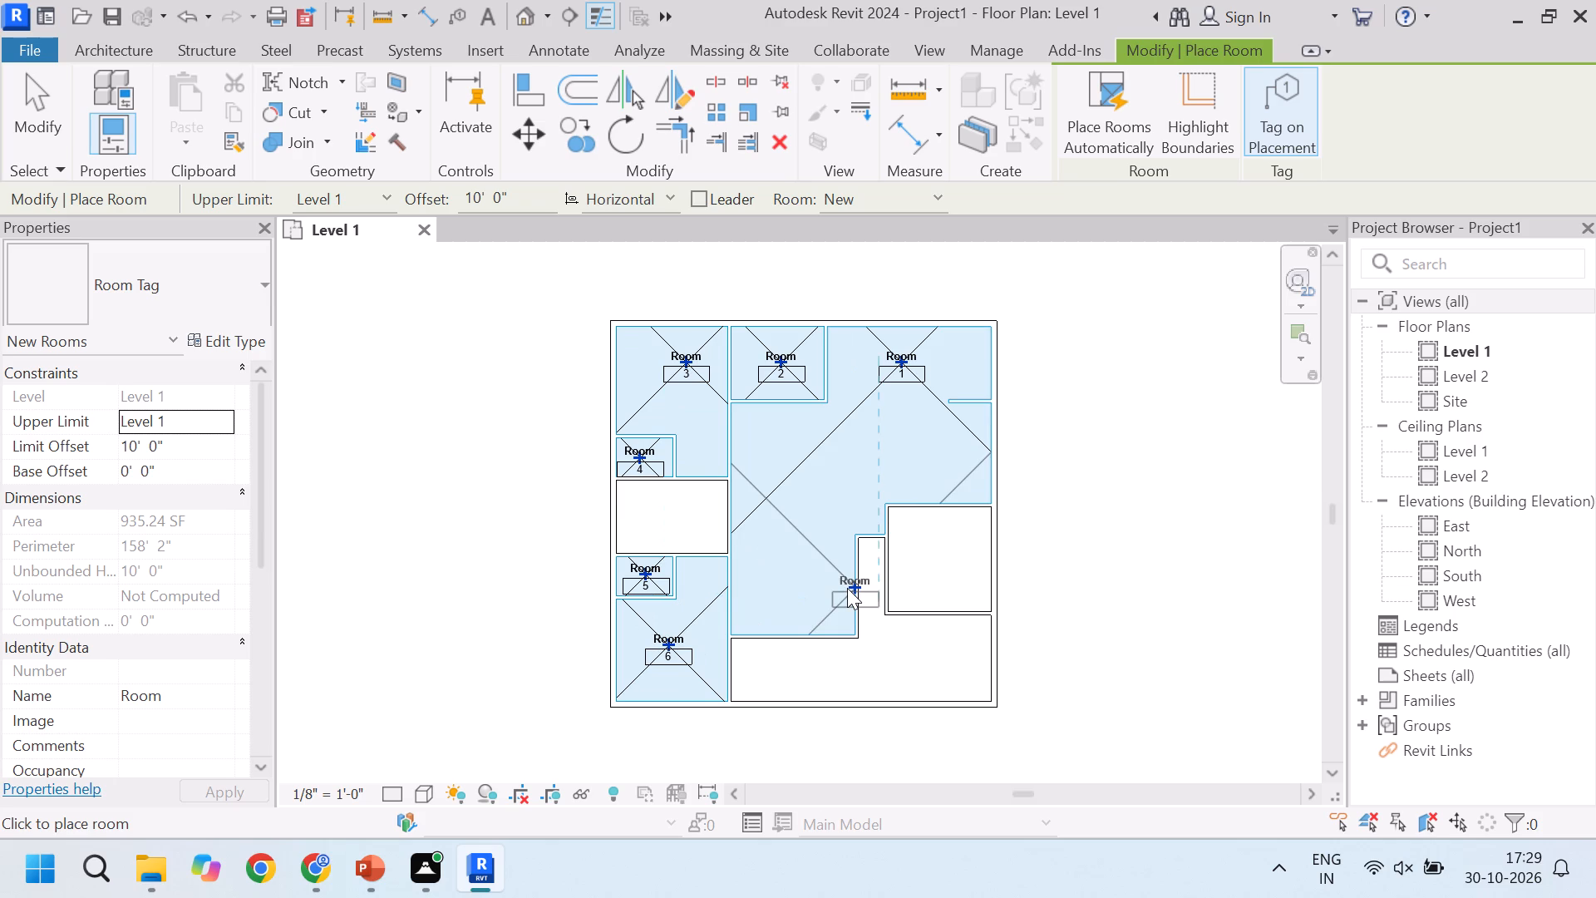
pyautogui.scroll(4, 933, 544)
pyautogui.click(935, 571)
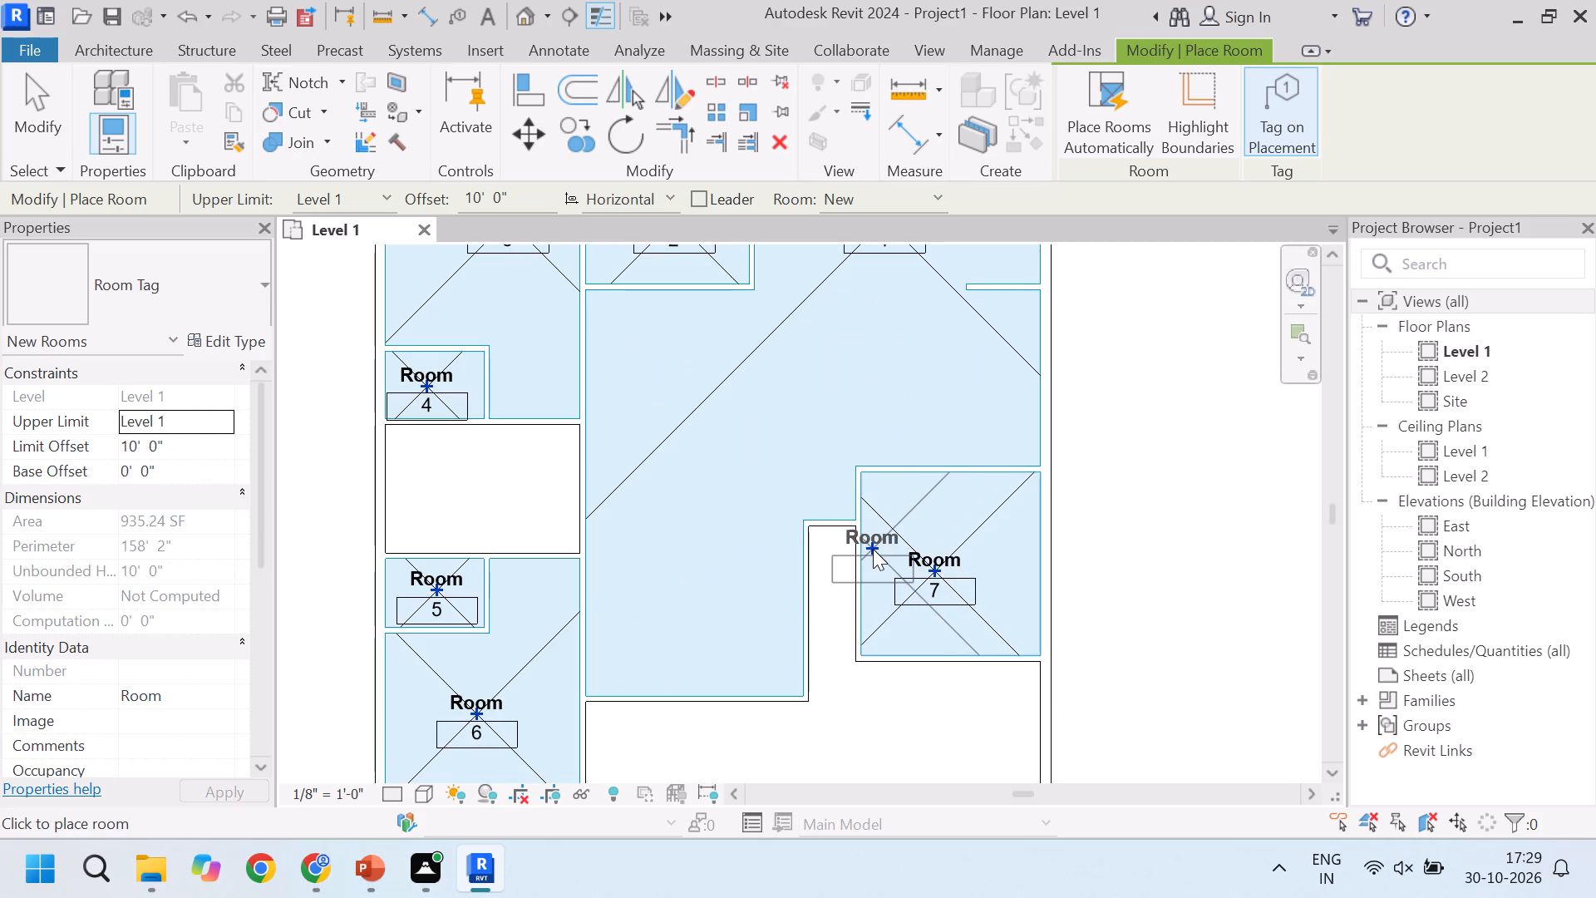
pyautogui.scroll(-3, 833, 545)
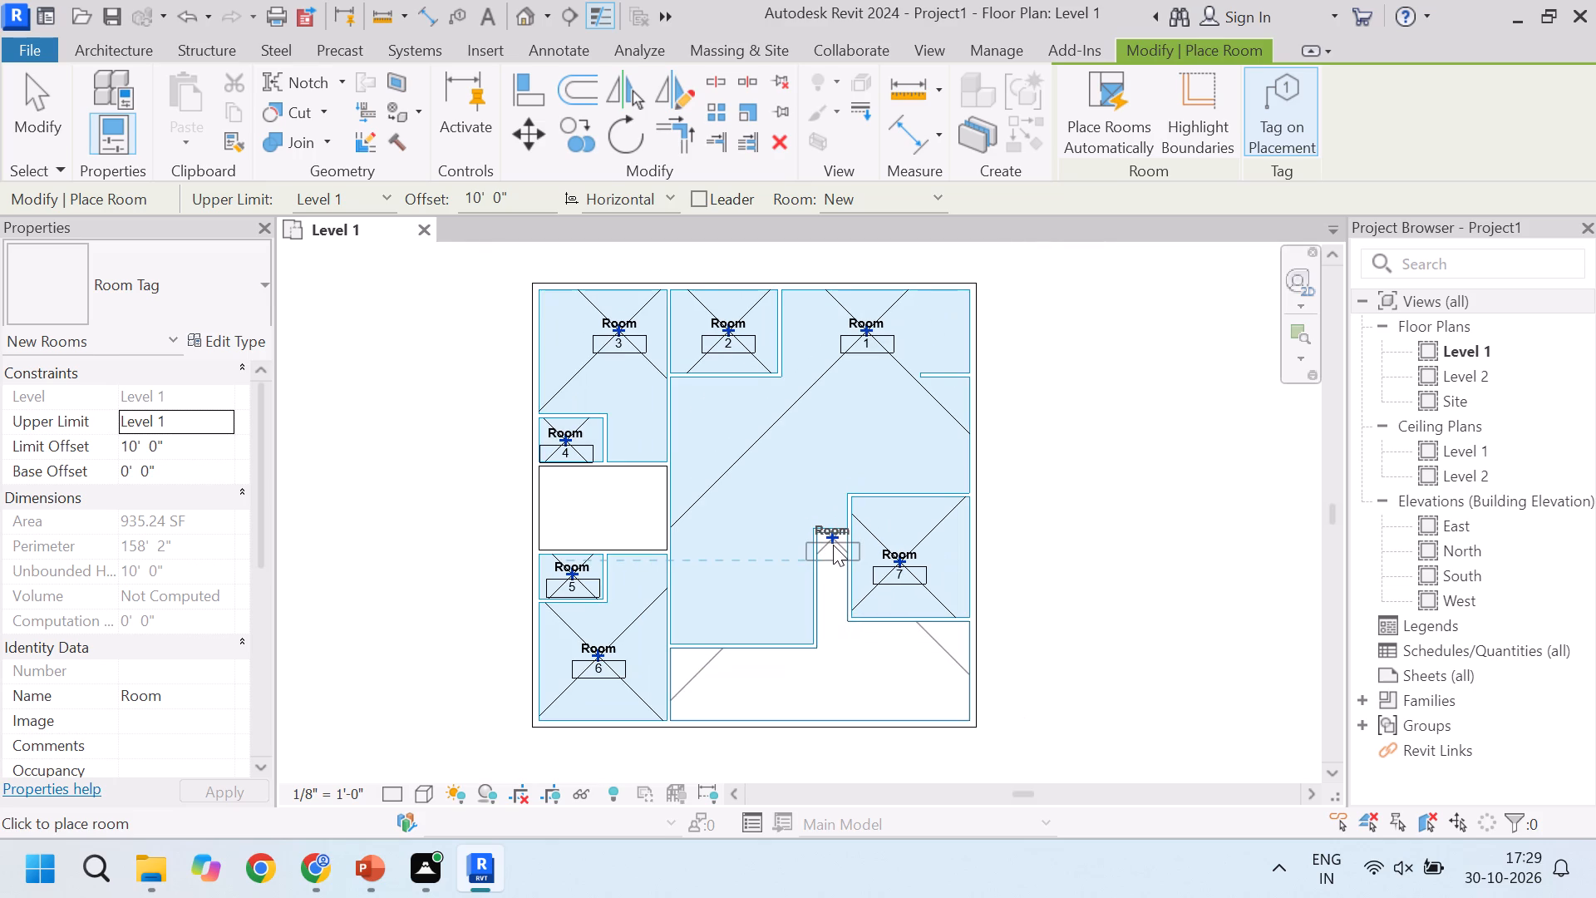
pyautogui.press('Escape')
# Draw a horizontal room separation line from the short stub wall's free end to the top middle room's lower-right corner.
pyautogui.click(891, 98)
pyautogui.scroll(2, 899, 326)
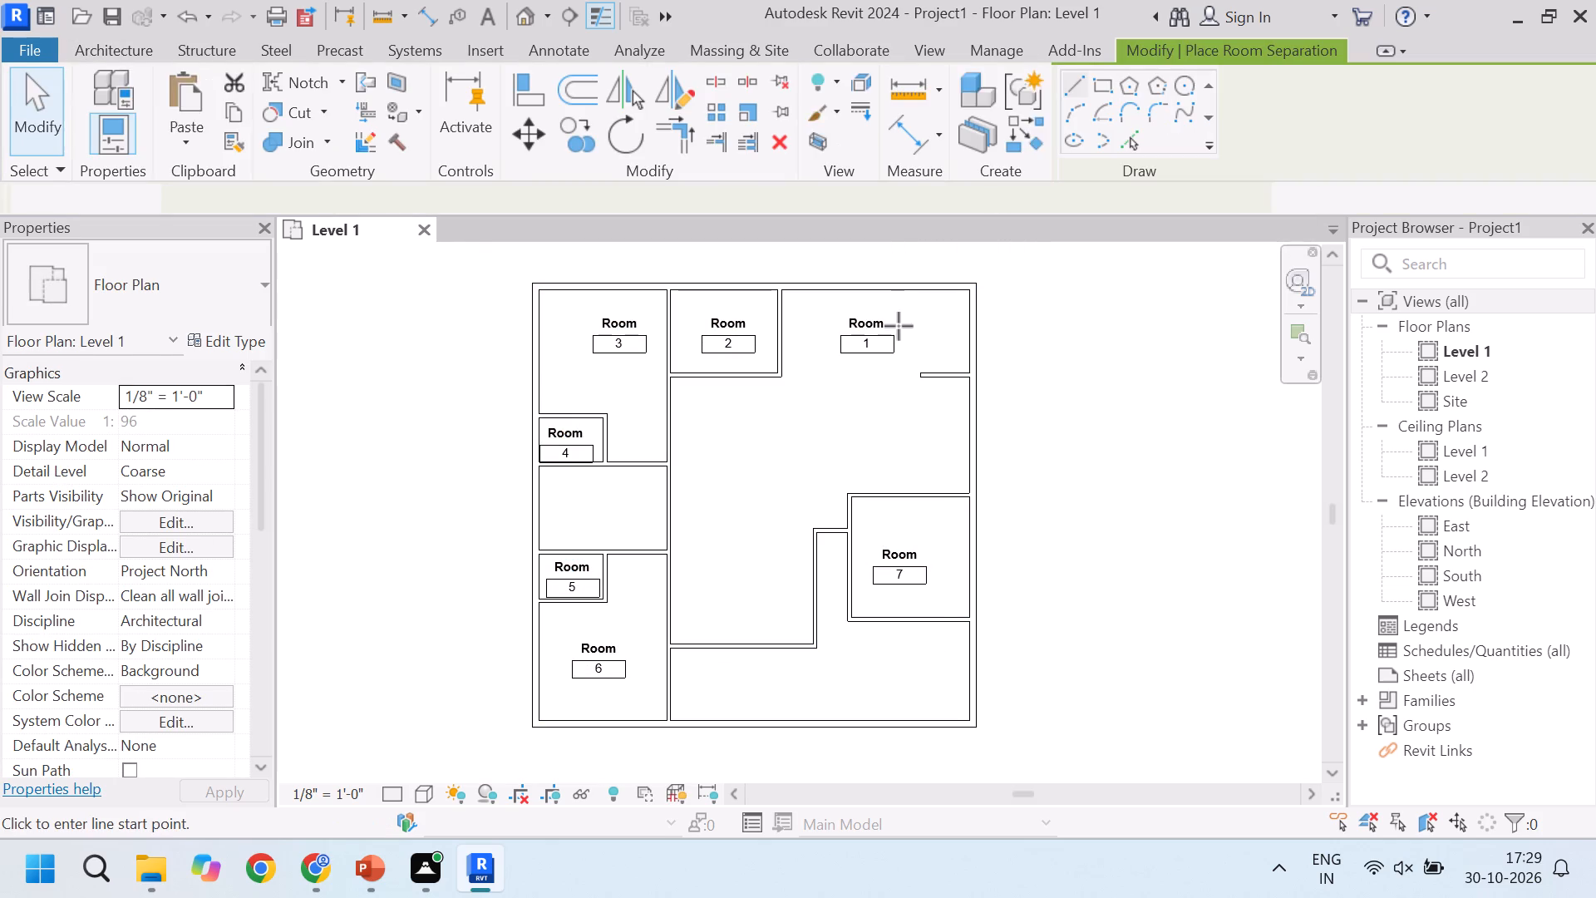
pyautogui.scroll(3, 899, 326)
pyautogui.scroll(3, 925, 402)
pyautogui.click(953, 447)
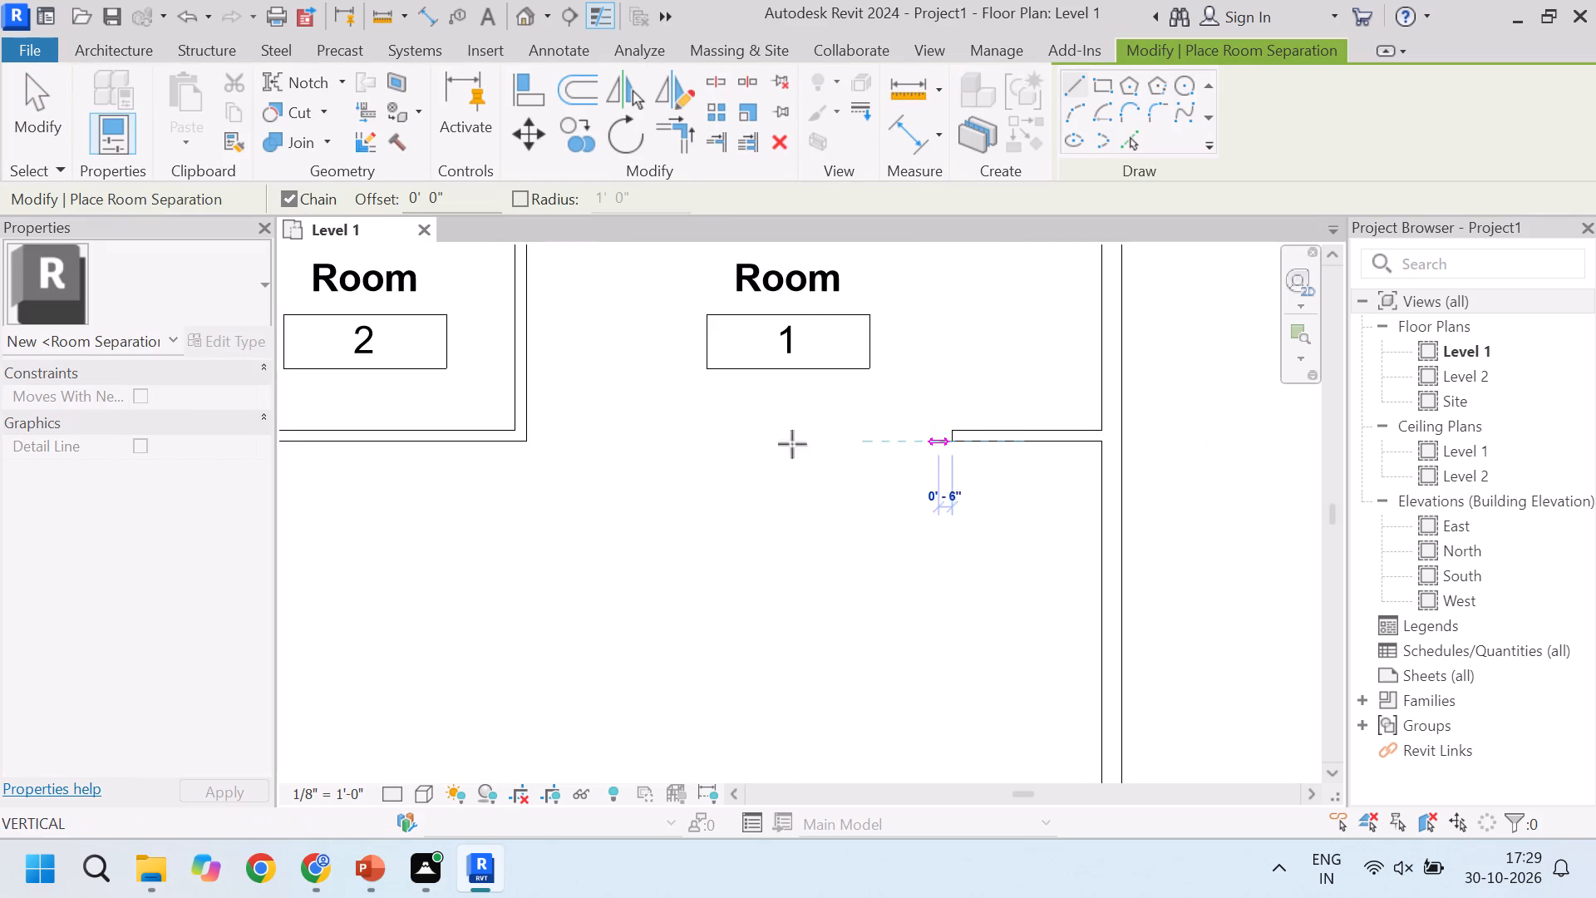
pyautogui.click(536, 440)
pyautogui.press('Escape')
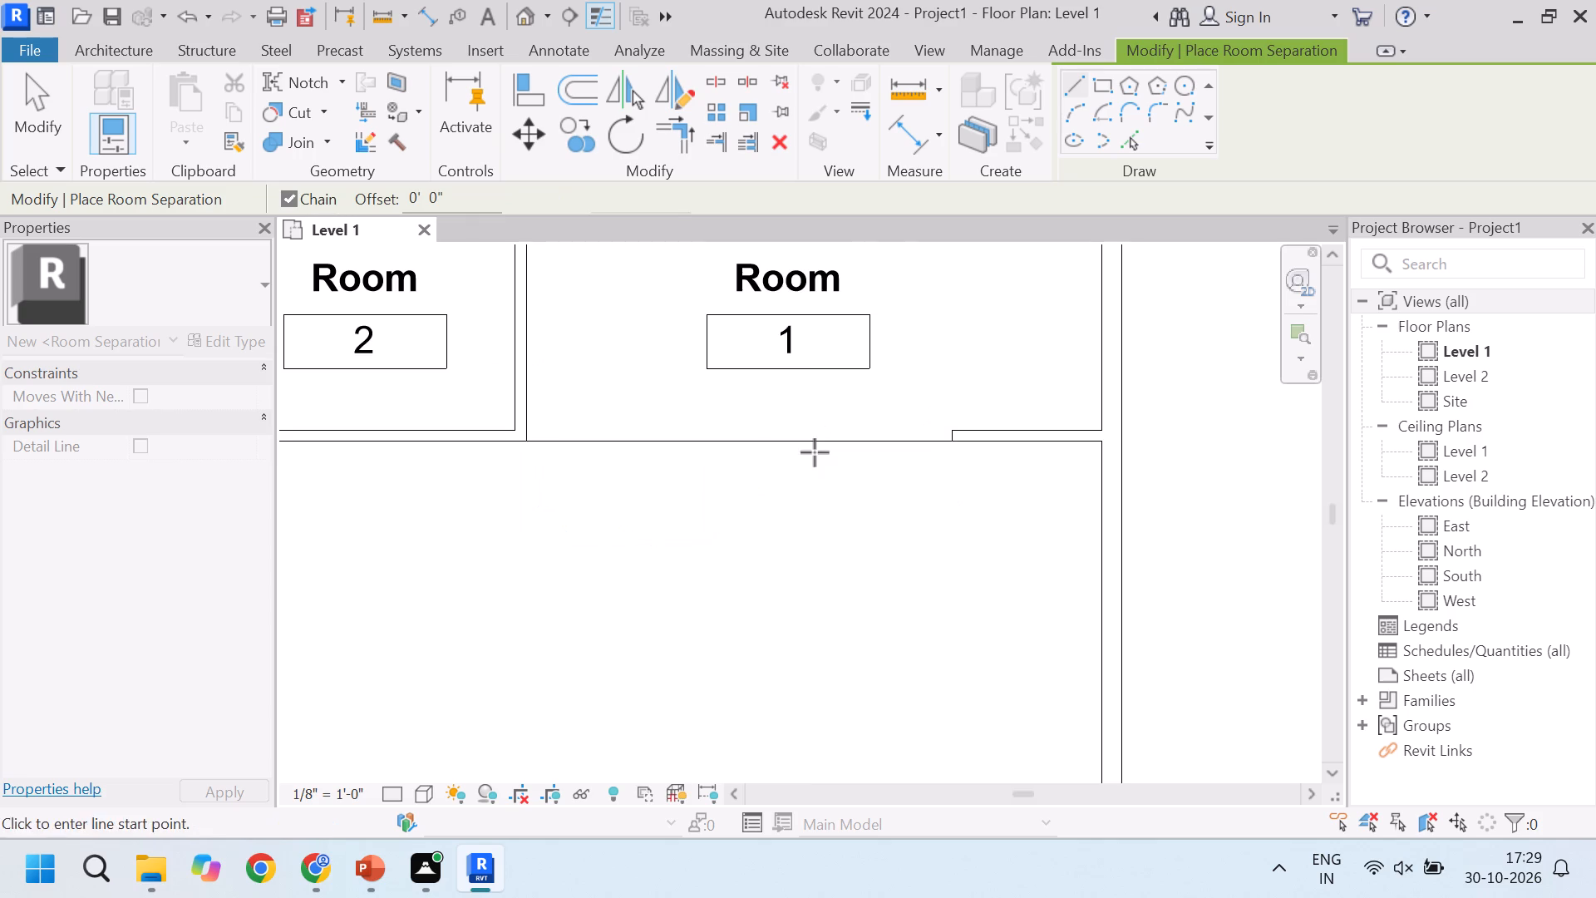
# Draw a vertical room separation line about 13'-1" long from Room 7's upper-left wall corner up to the horizontal separation line.
pyautogui.scroll(-4, 815, 452)
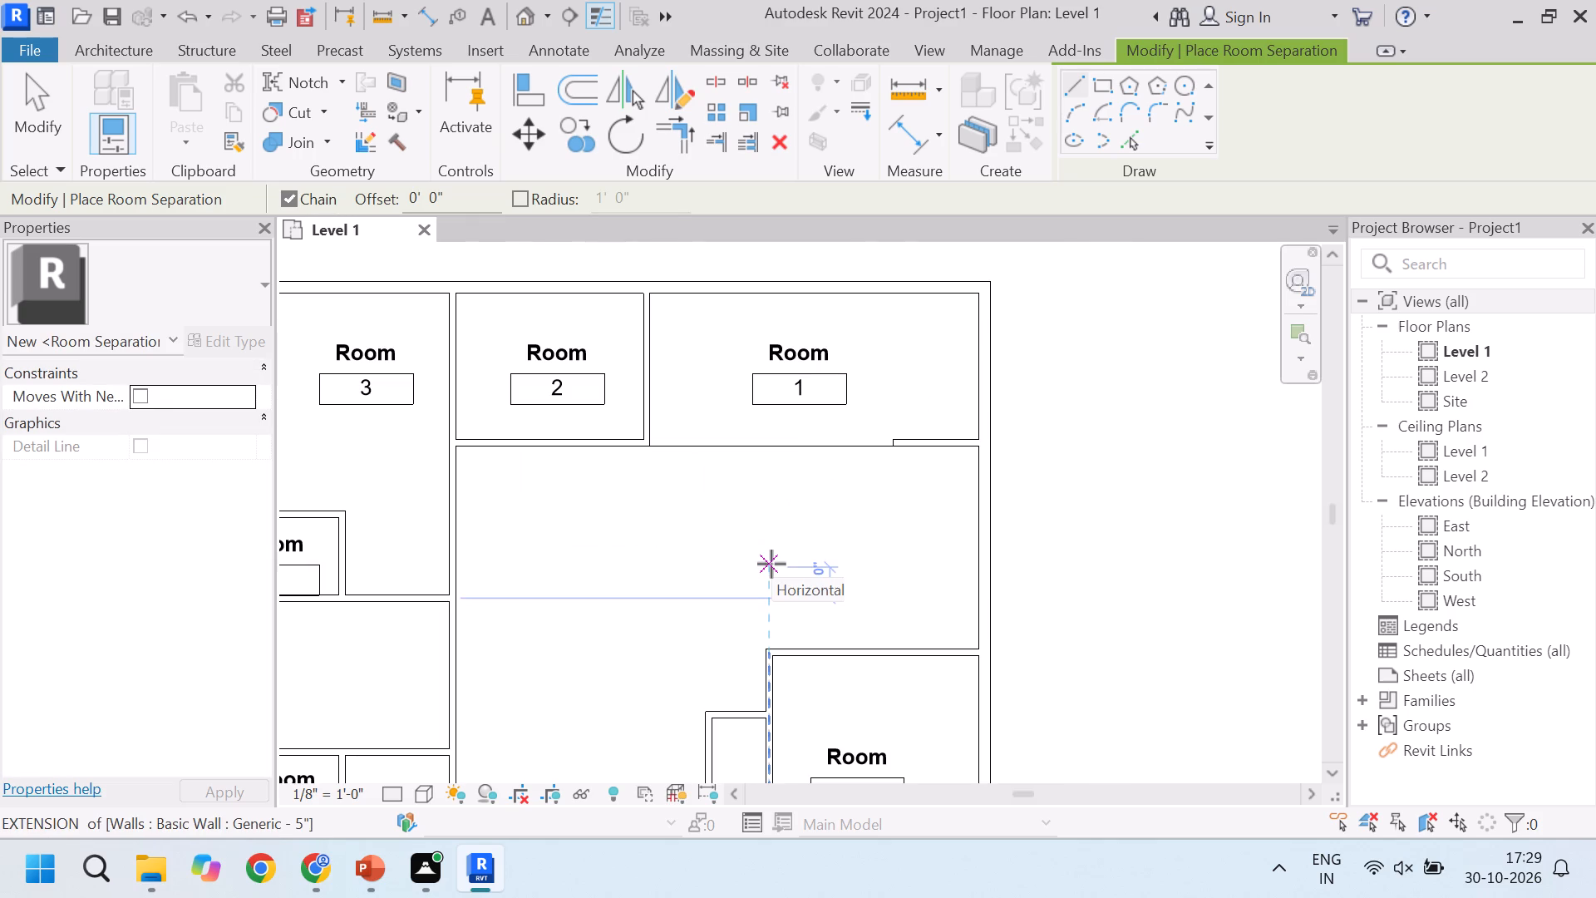
pyautogui.scroll(3, 767, 606)
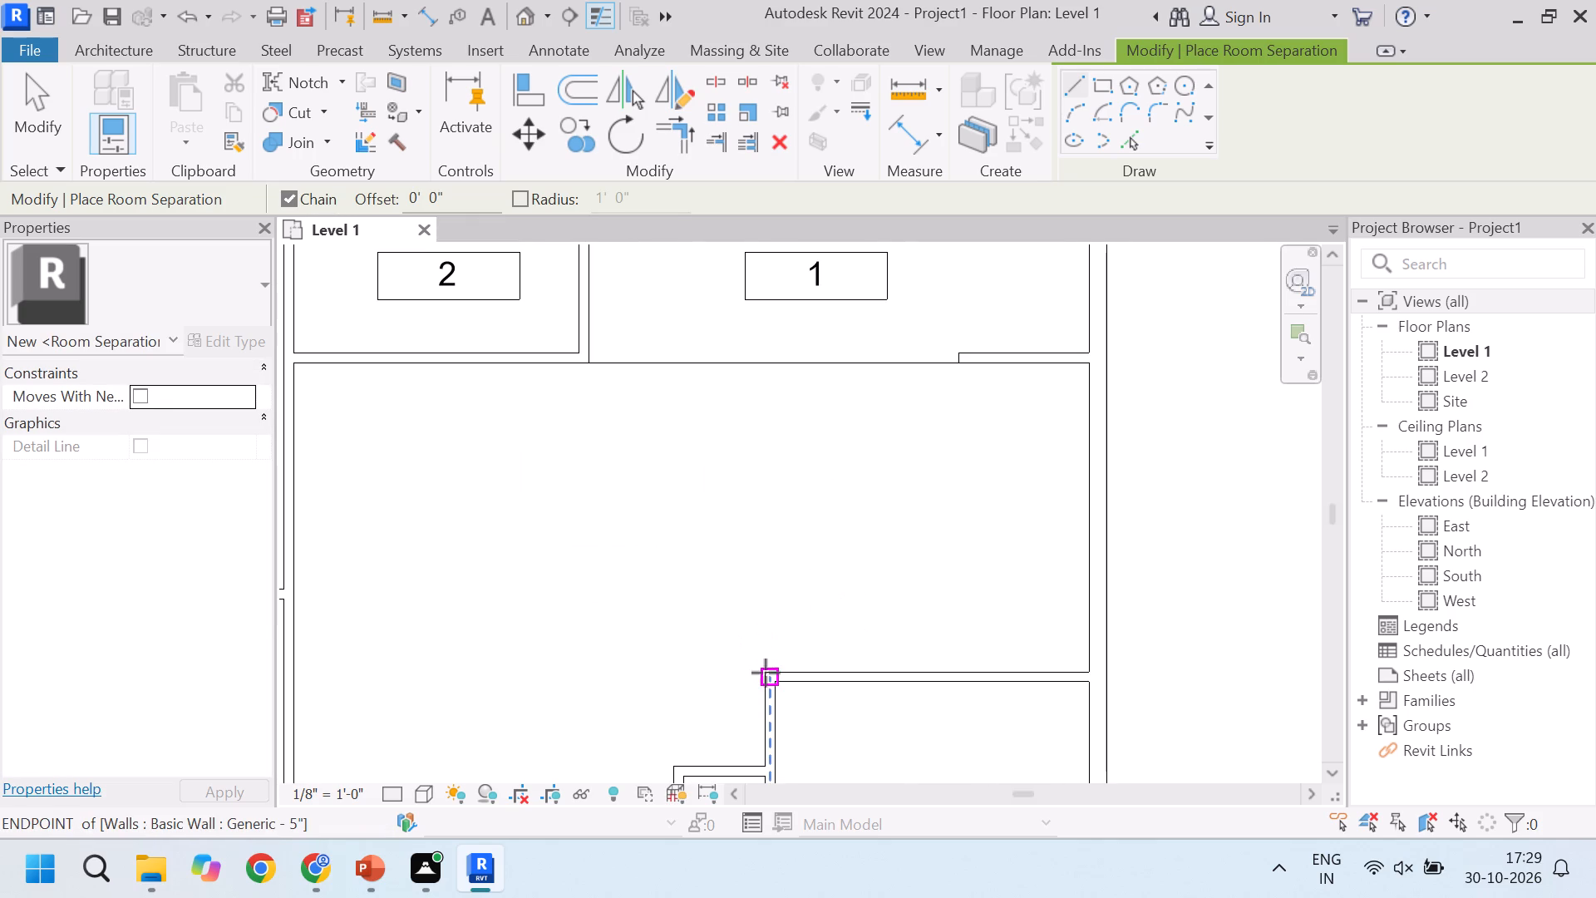
pyautogui.scroll(4, 771, 672)
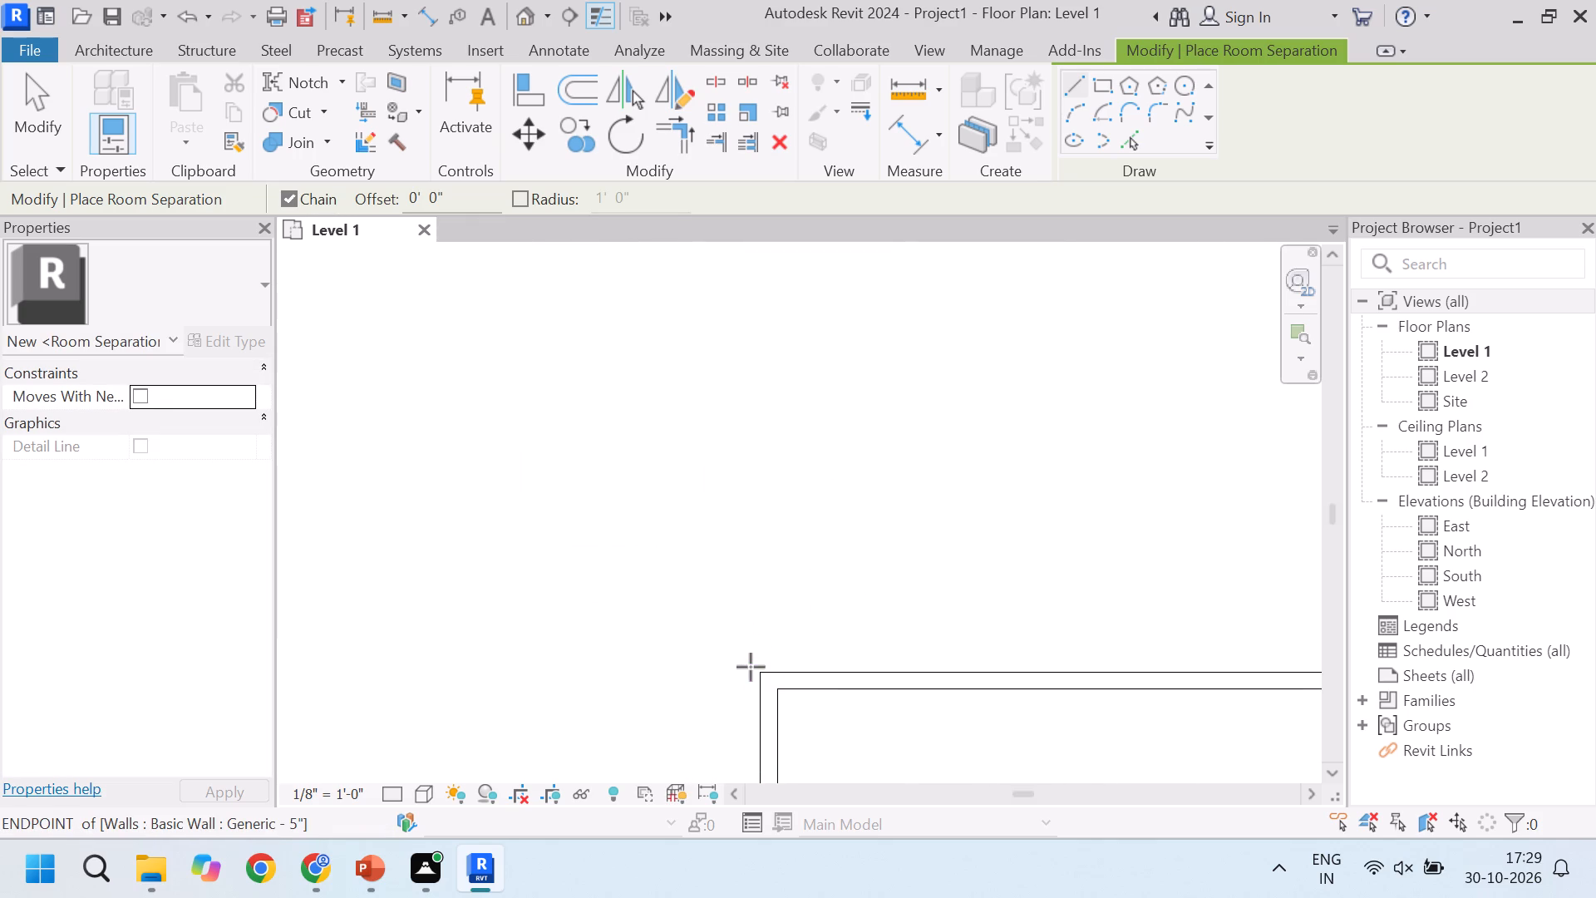
pyautogui.click(756, 668)
pyautogui.scroll(-5, 758, 668)
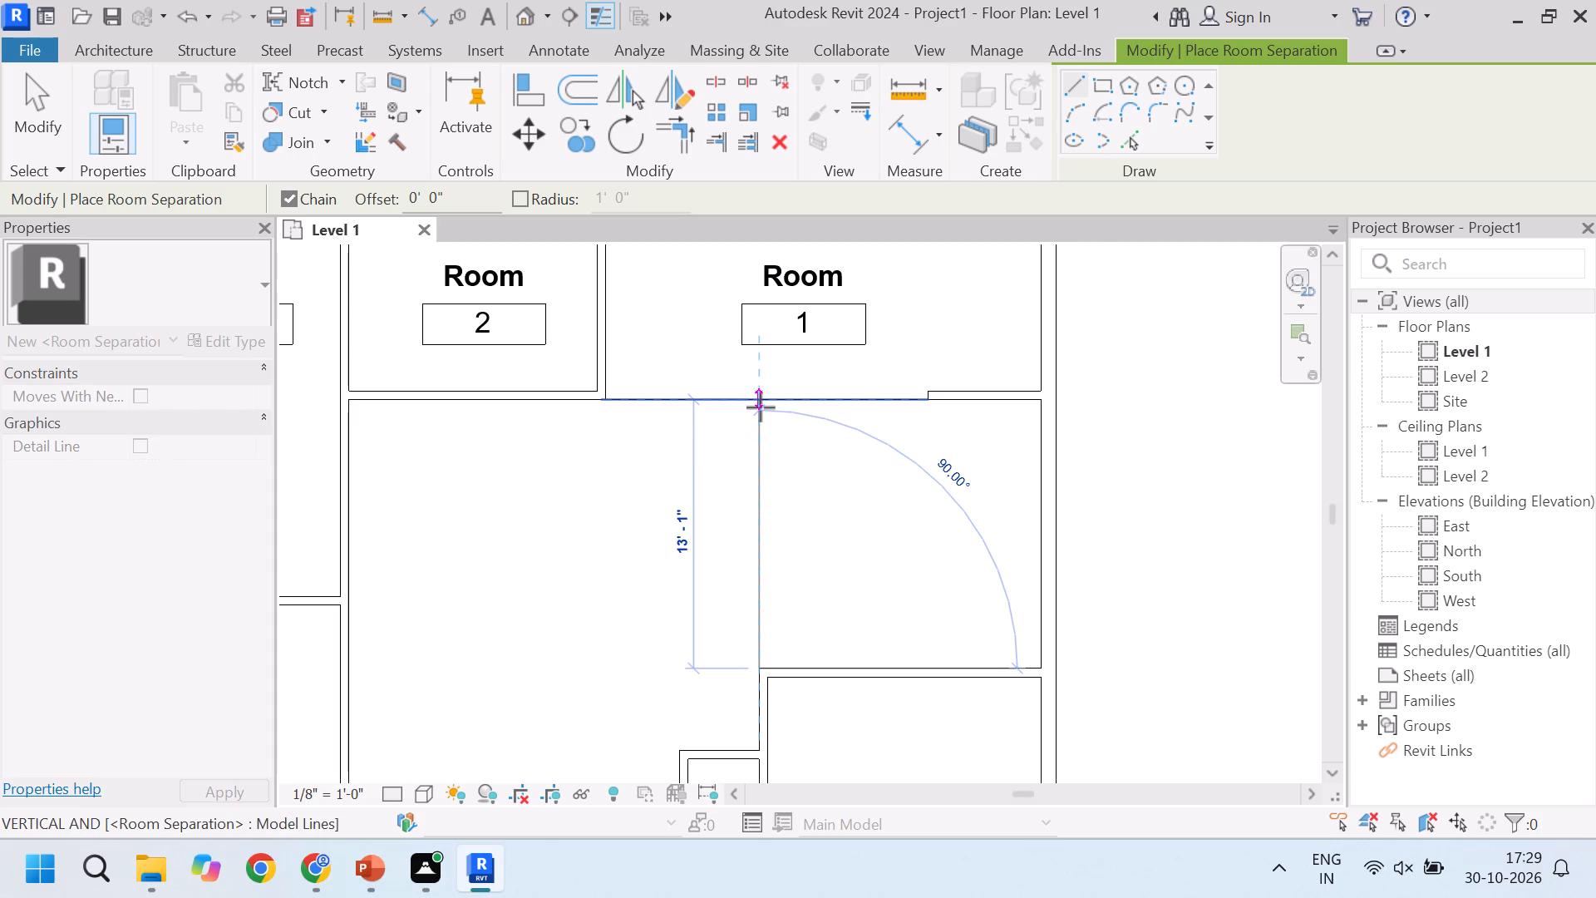
pyautogui.click(761, 407)
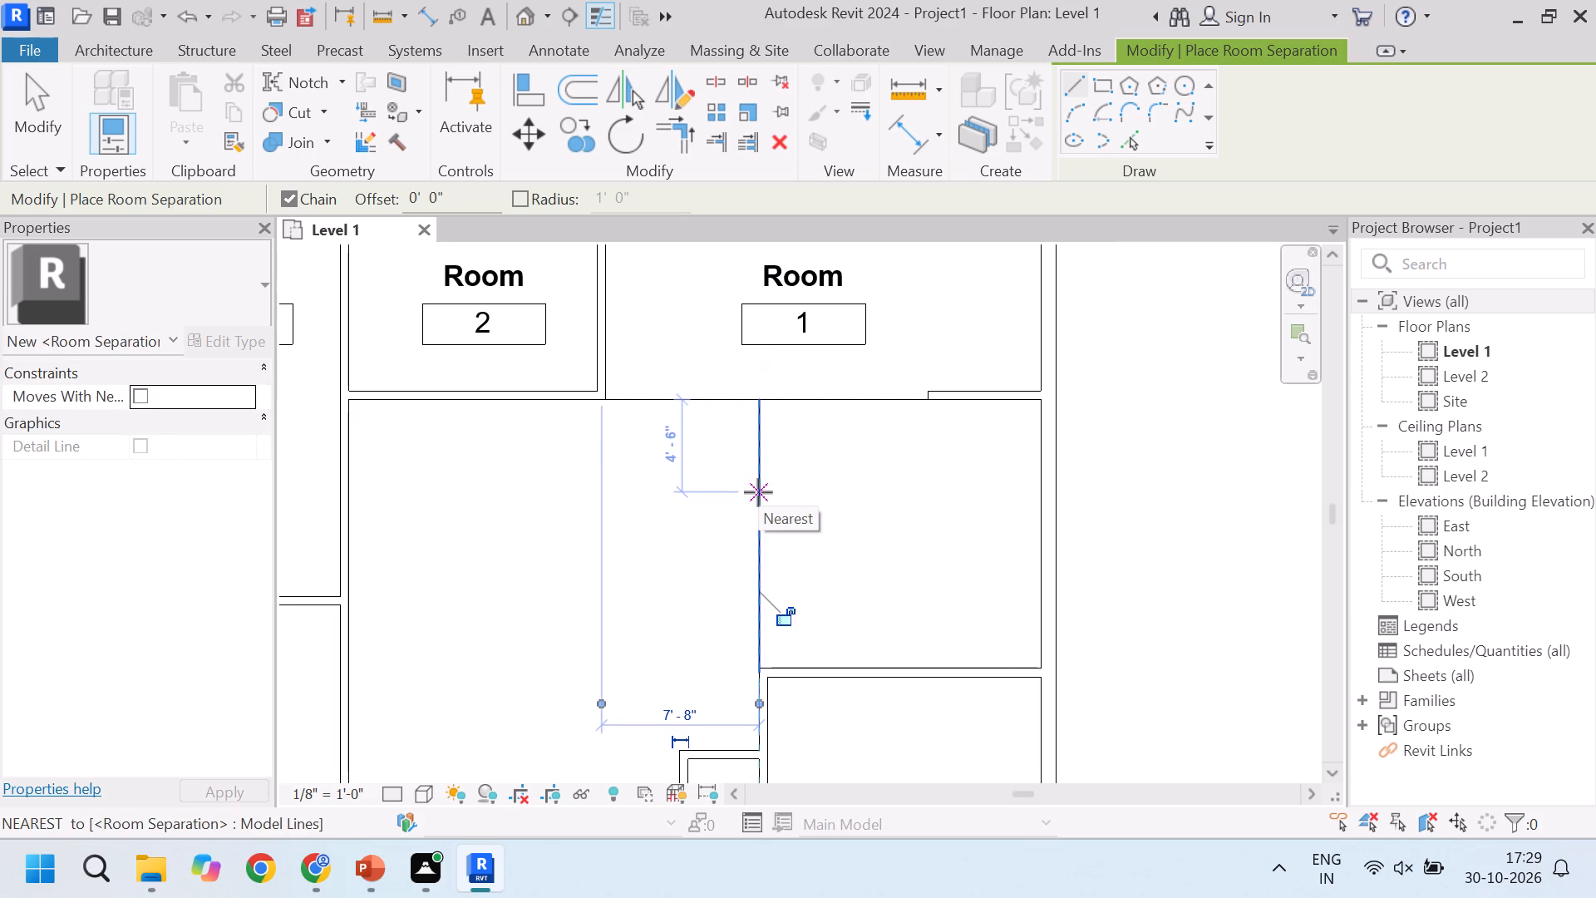
pyautogui.press('Escape')
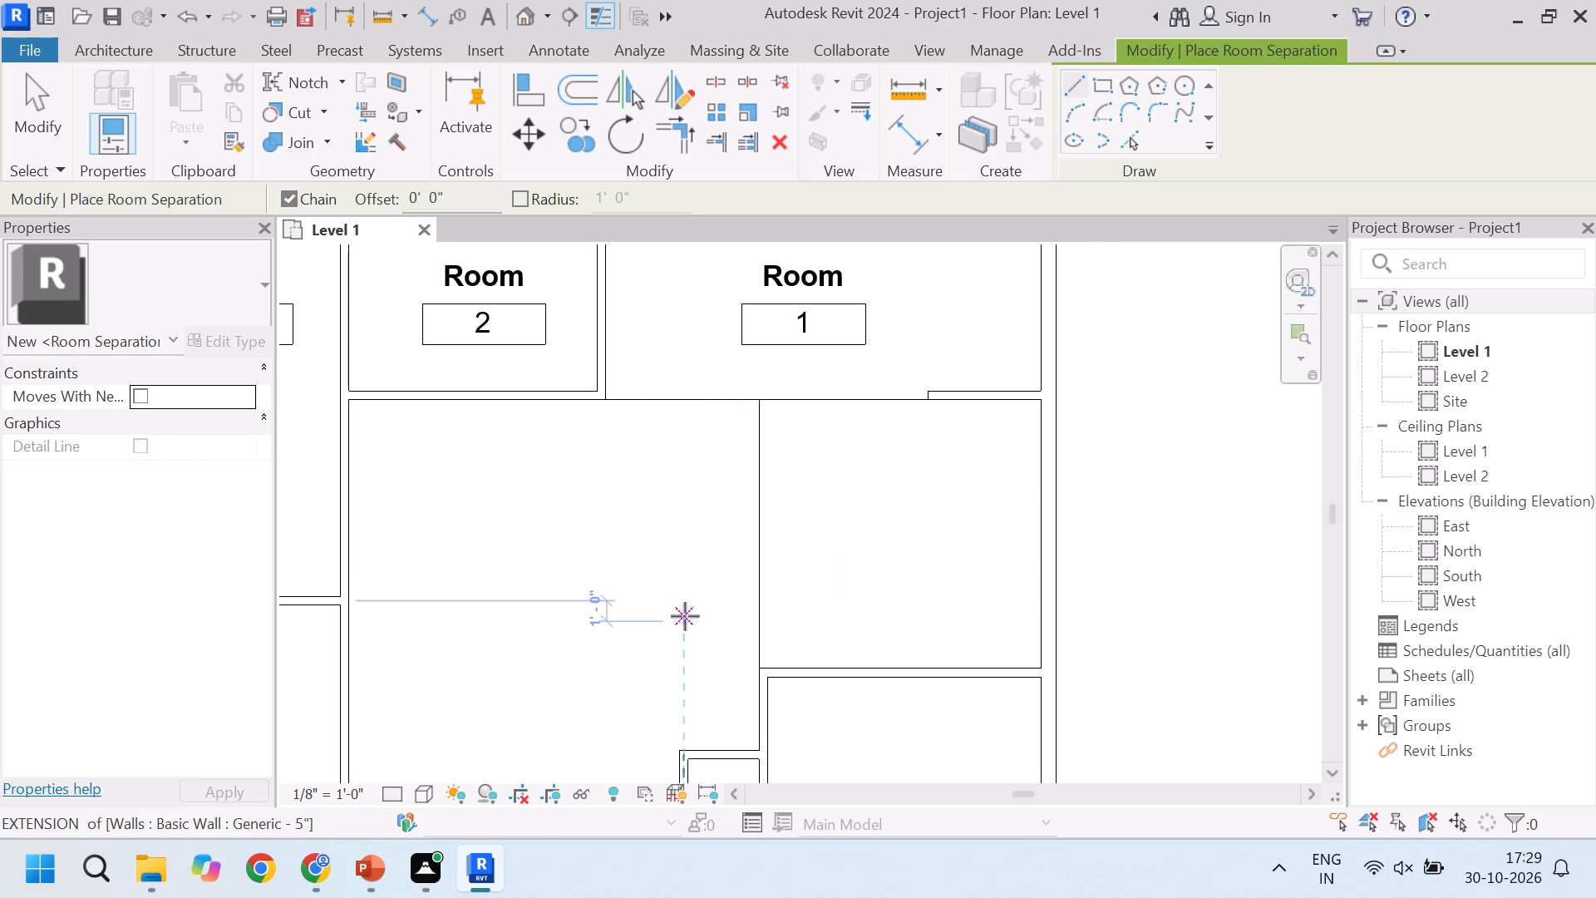
pyautogui.scroll(-3, 685, 616)
pyautogui.scroll(3, 733, 725)
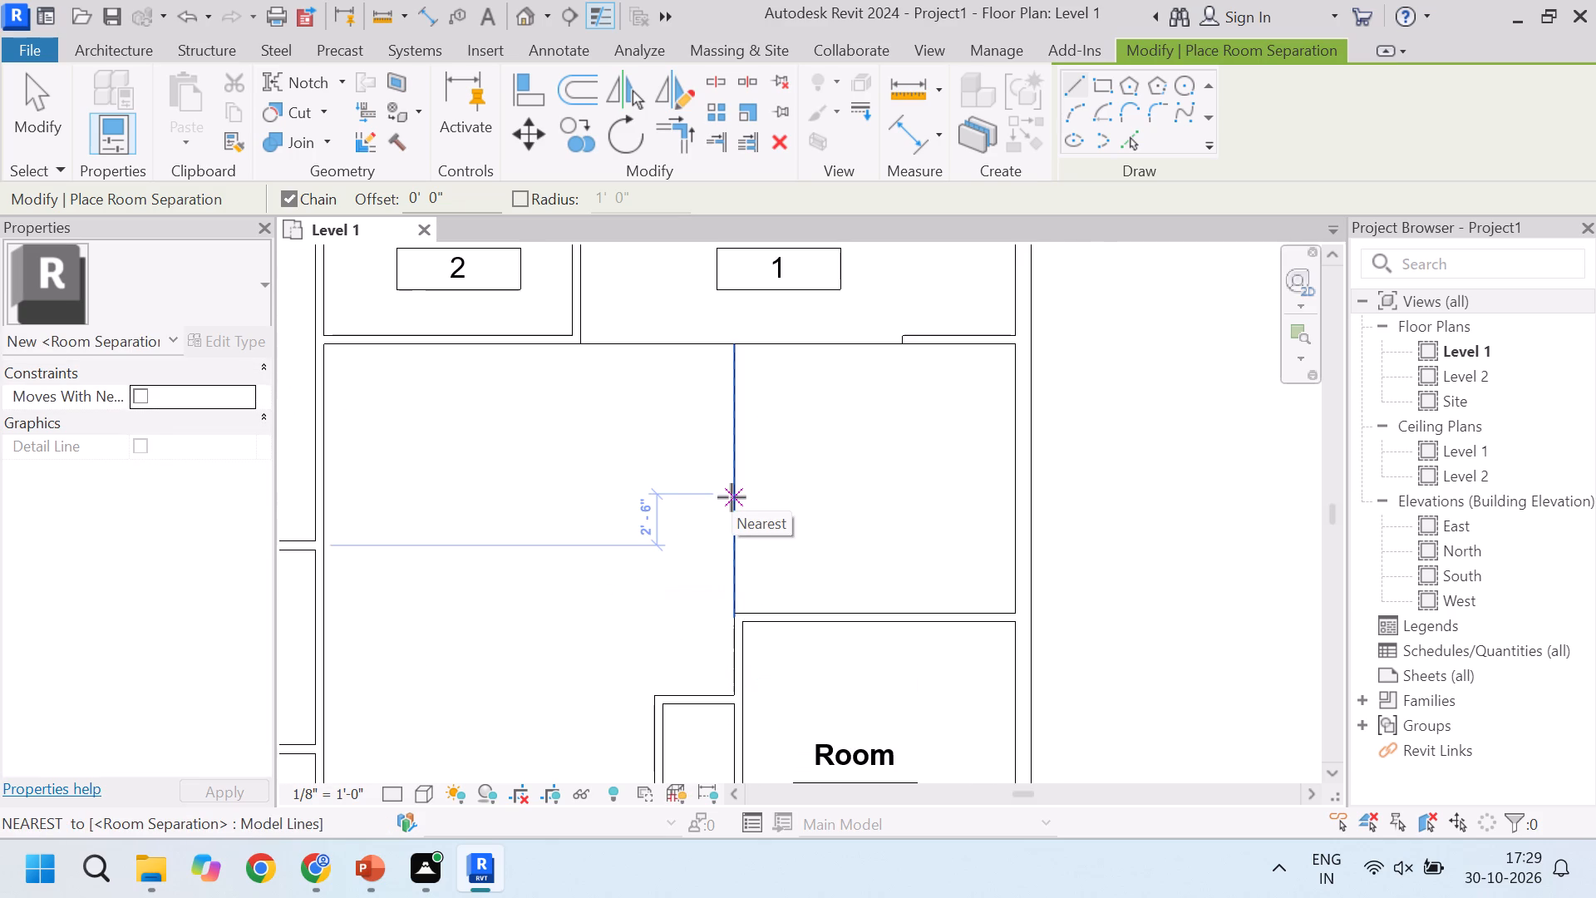
pyautogui.scroll(-2, 731, 497)
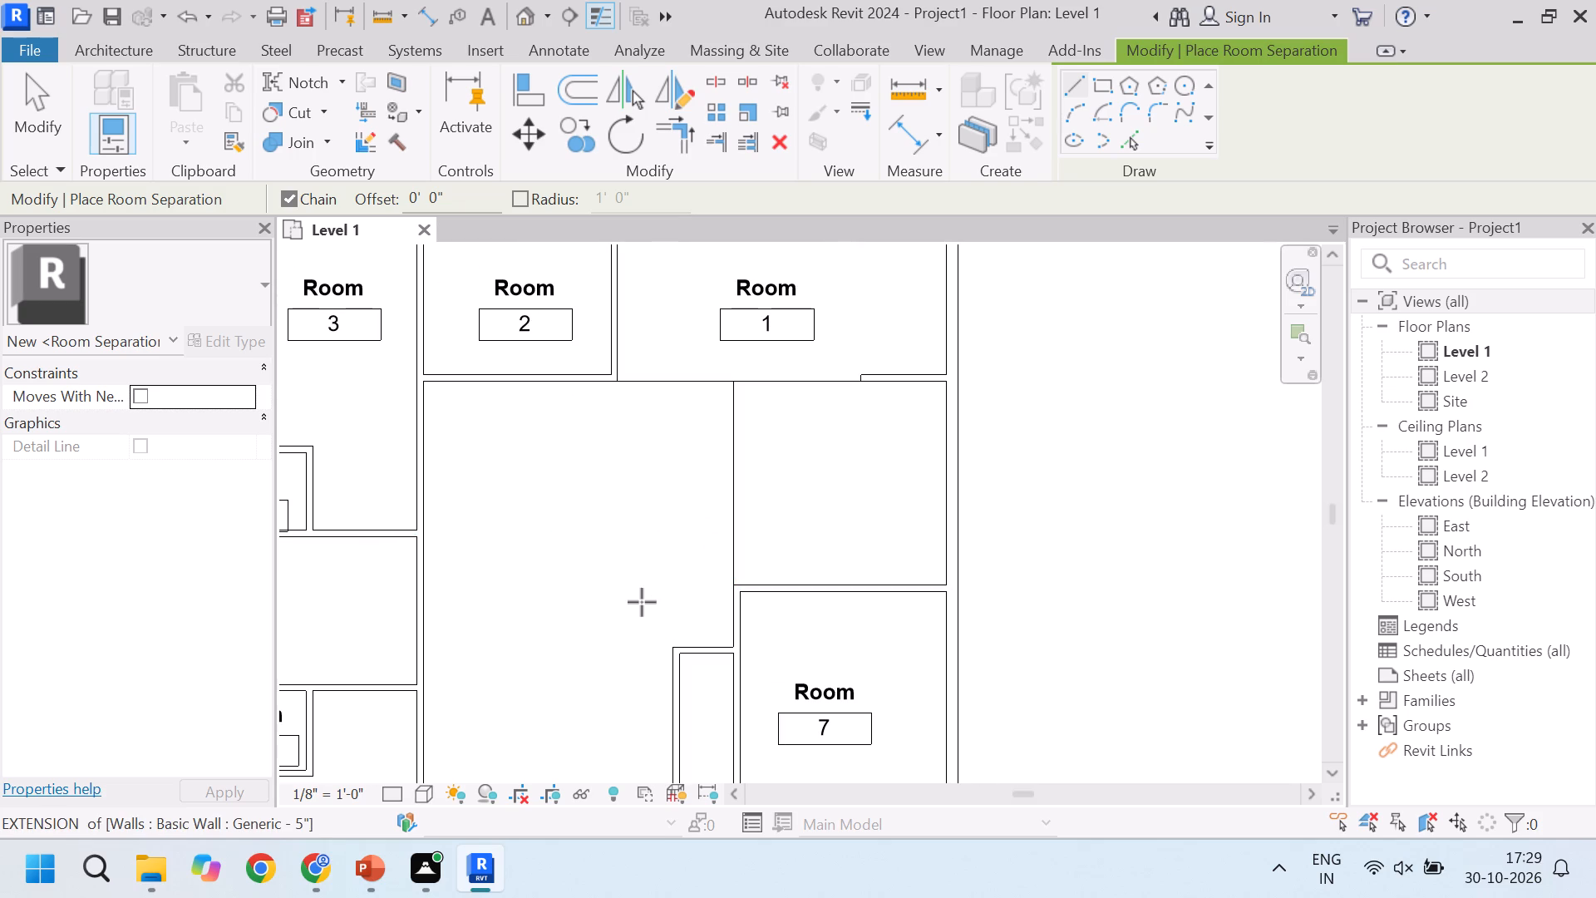
pyautogui.scroll(-2, 655, 566)
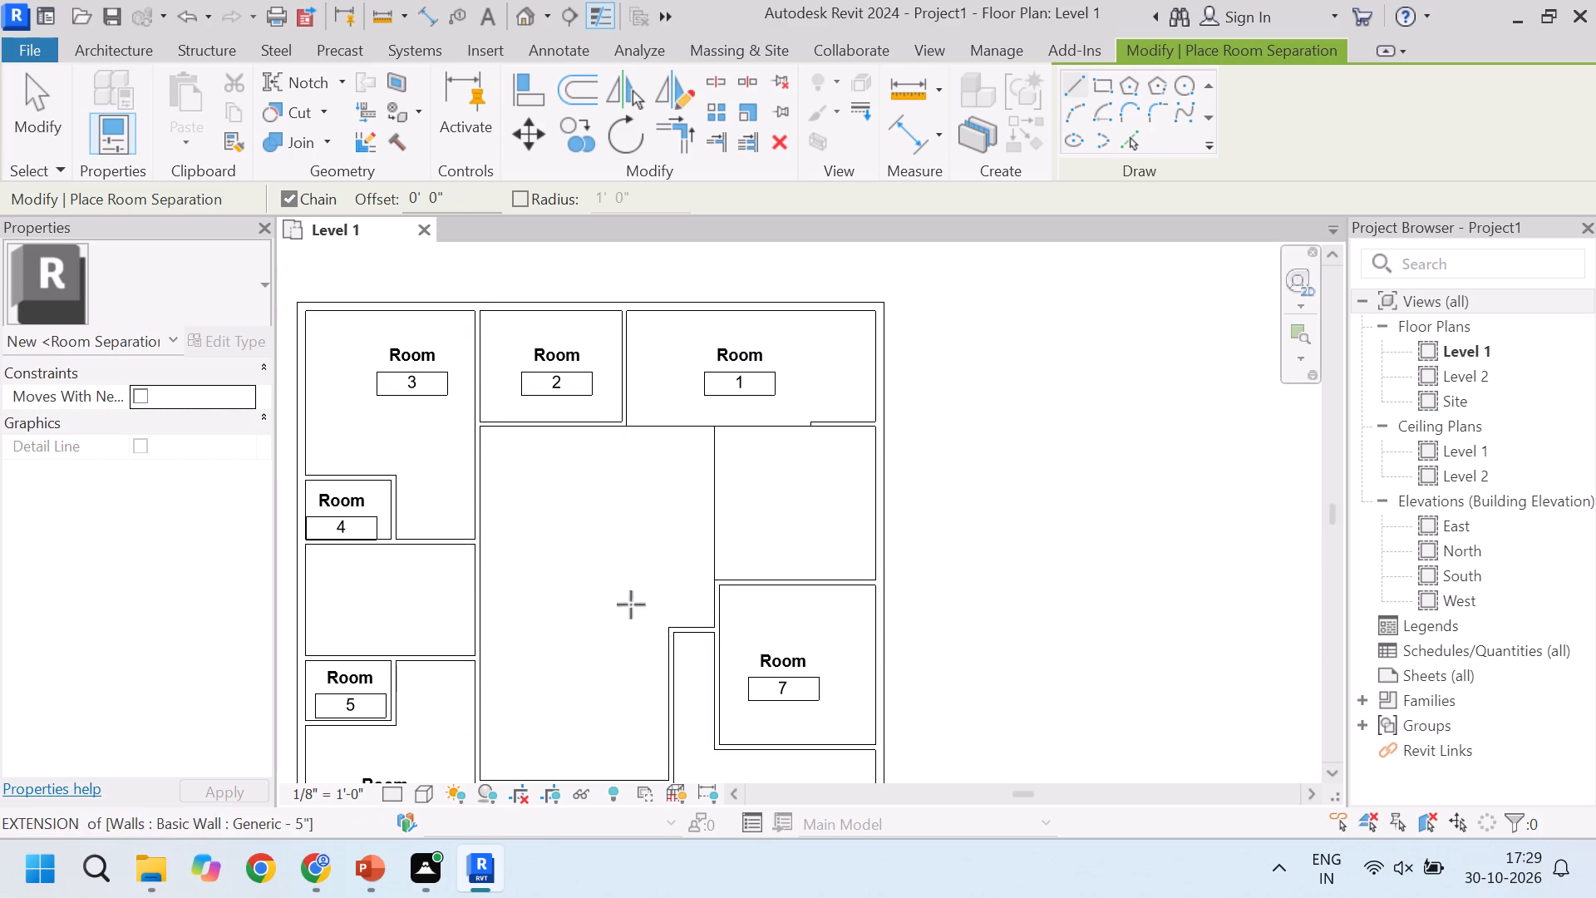
pyautogui.scroll(2, 497, 635)
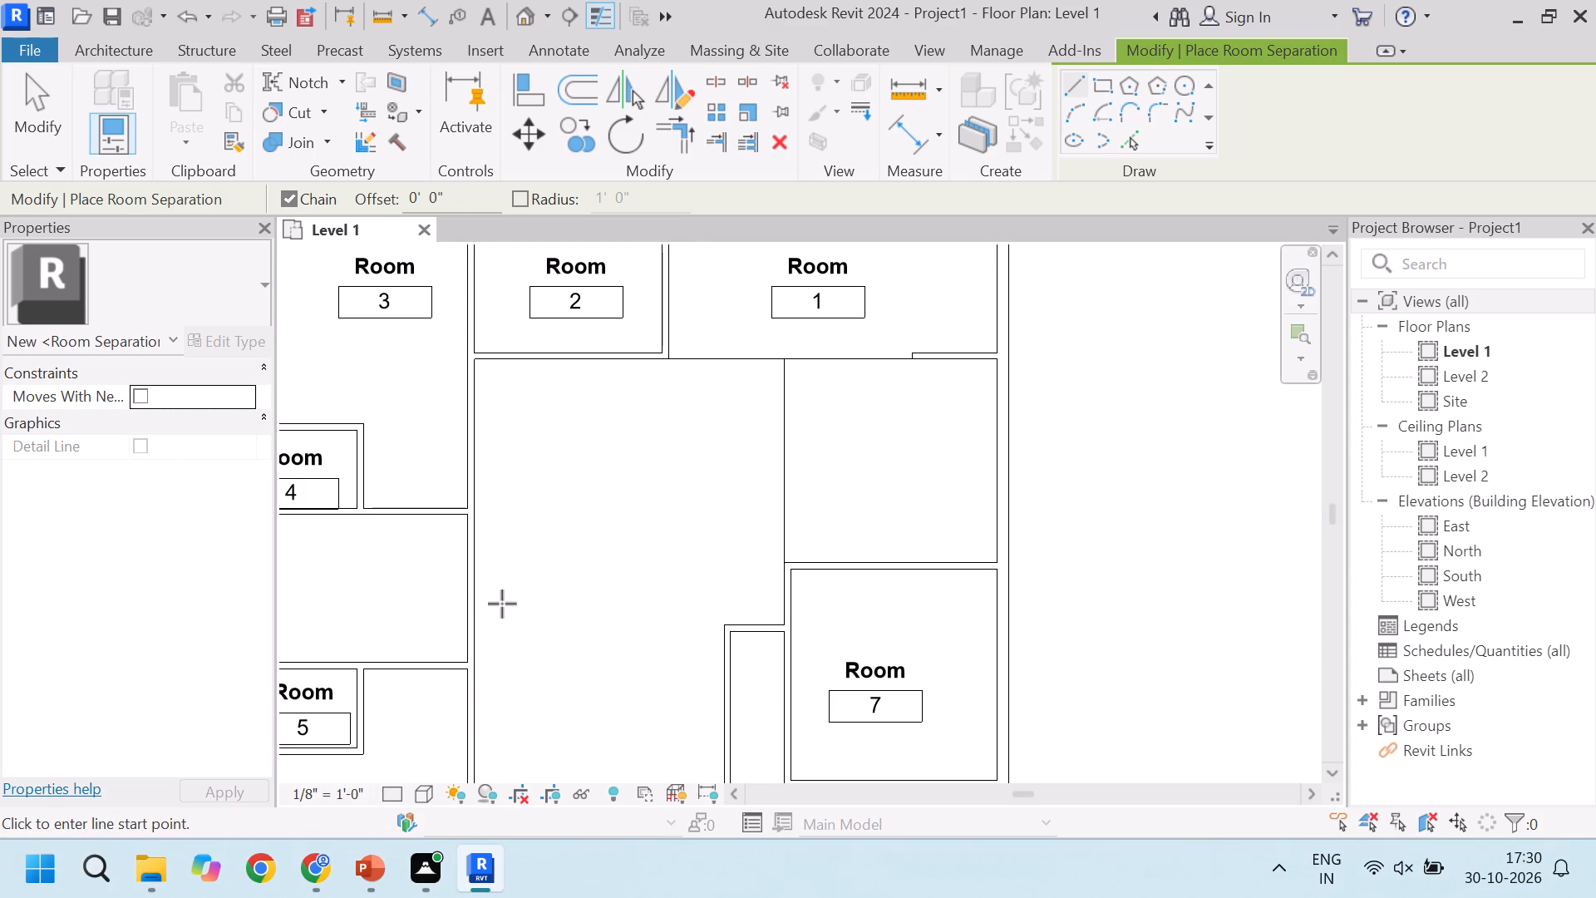
pyautogui.press('Escape')
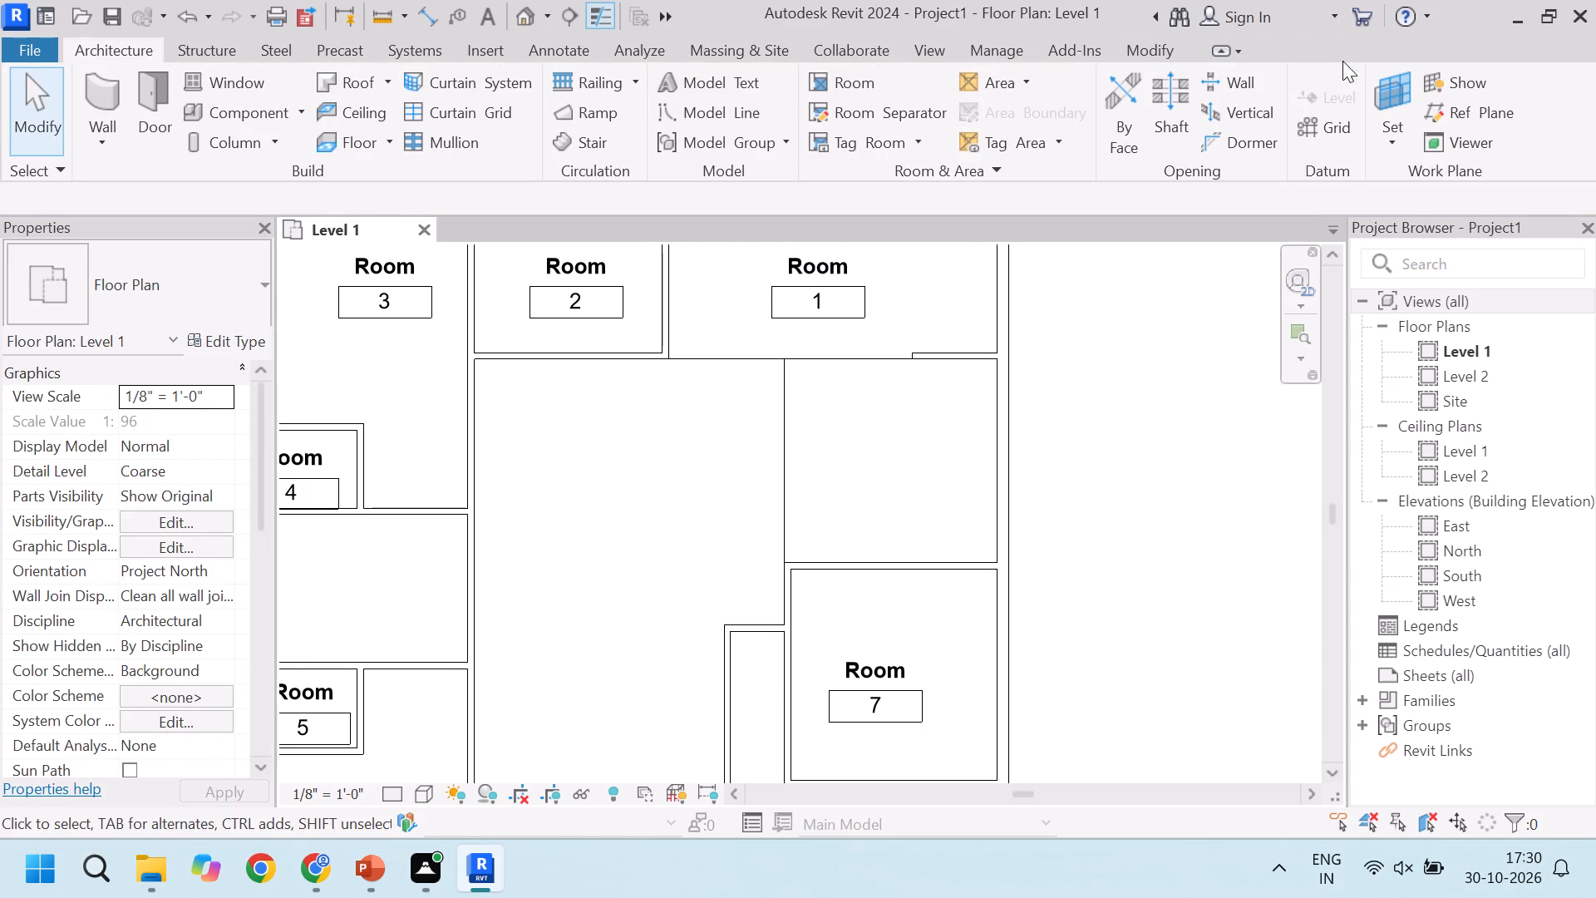
# Cut a wall opening about 9'-5" long in the vertical 5" wall, between the horizontal walls below Room 4 and above Room 5.
pyautogui.click(1232, 84)
pyautogui.scroll(8, 427, 509)
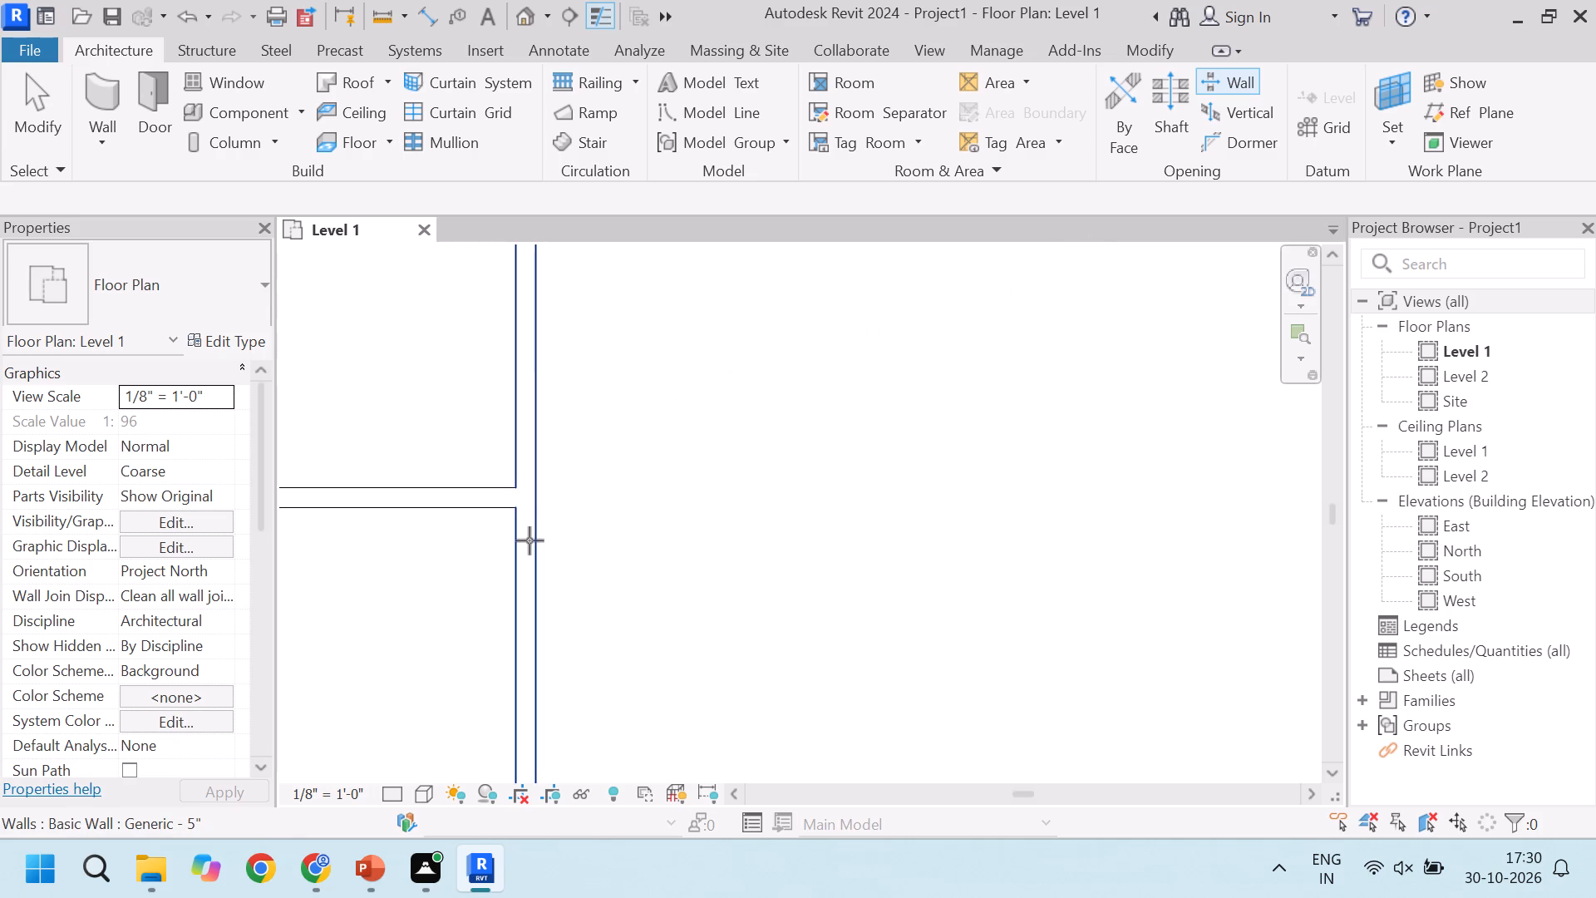
pyautogui.click(530, 540)
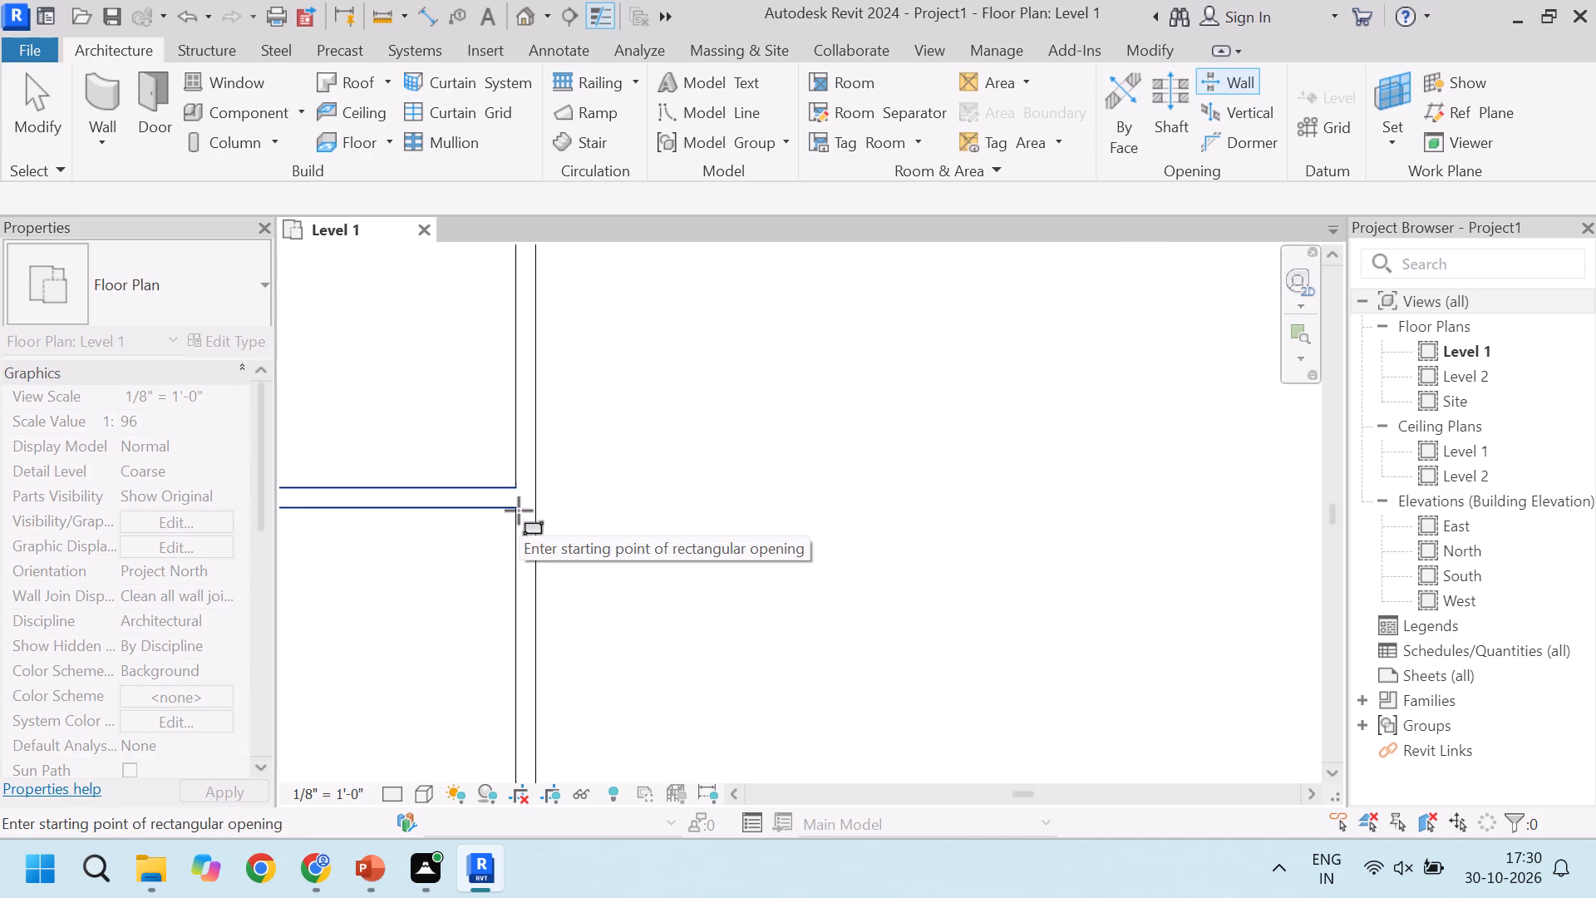
pyautogui.click(519, 511)
pyautogui.scroll(-5, 540, 546)
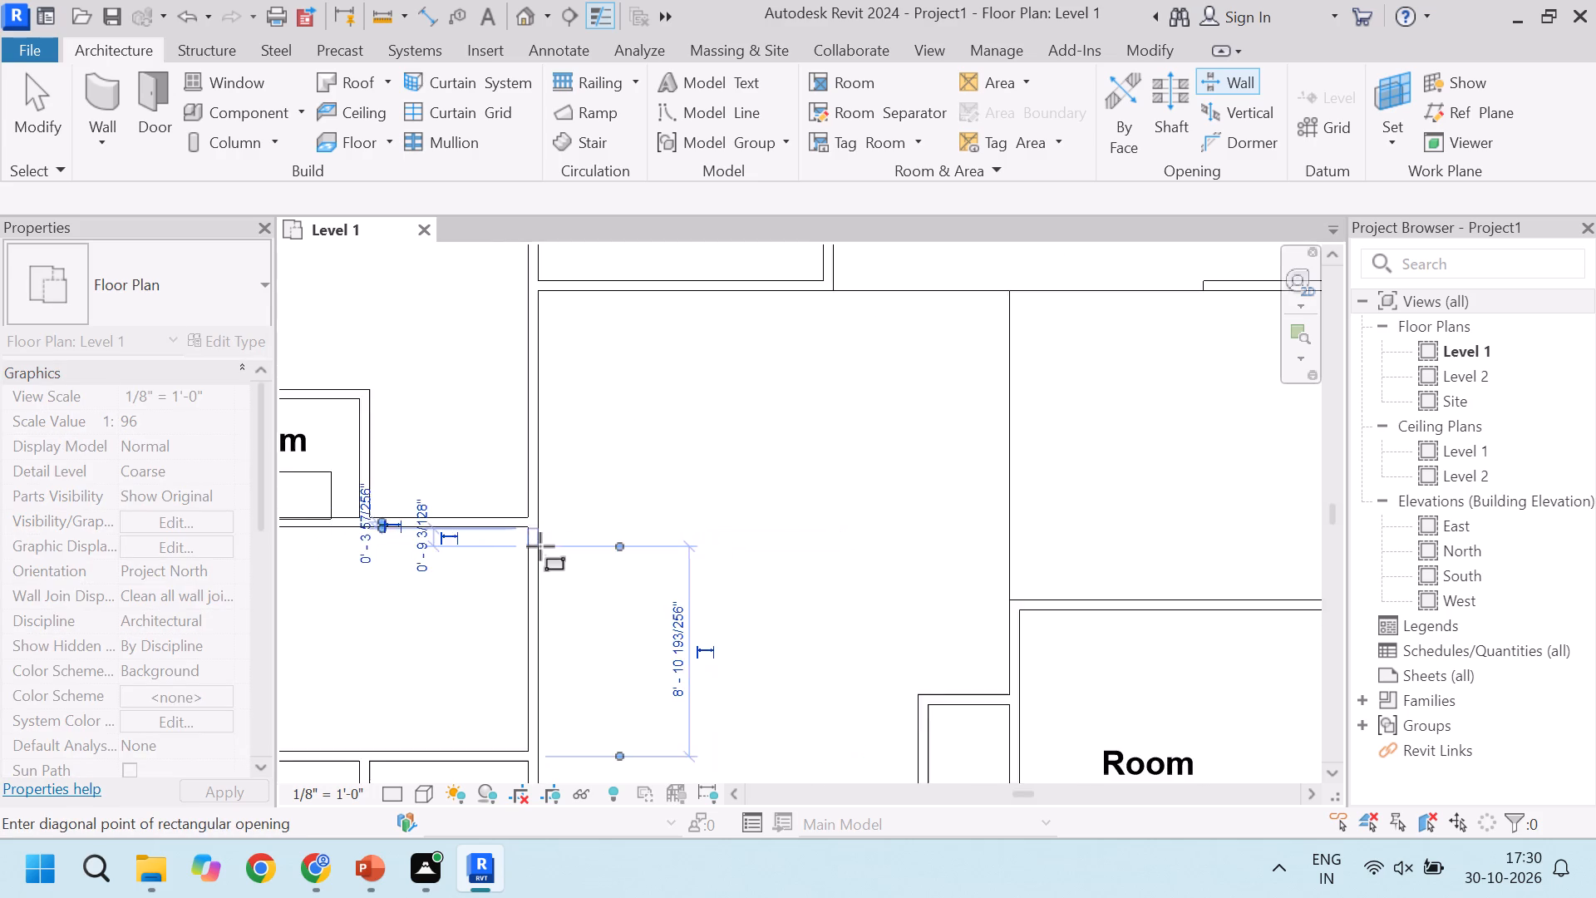
pyautogui.scroll(-5, 540, 546)
pyautogui.scroll(10, 540, 640)
pyautogui.click(534, 668)
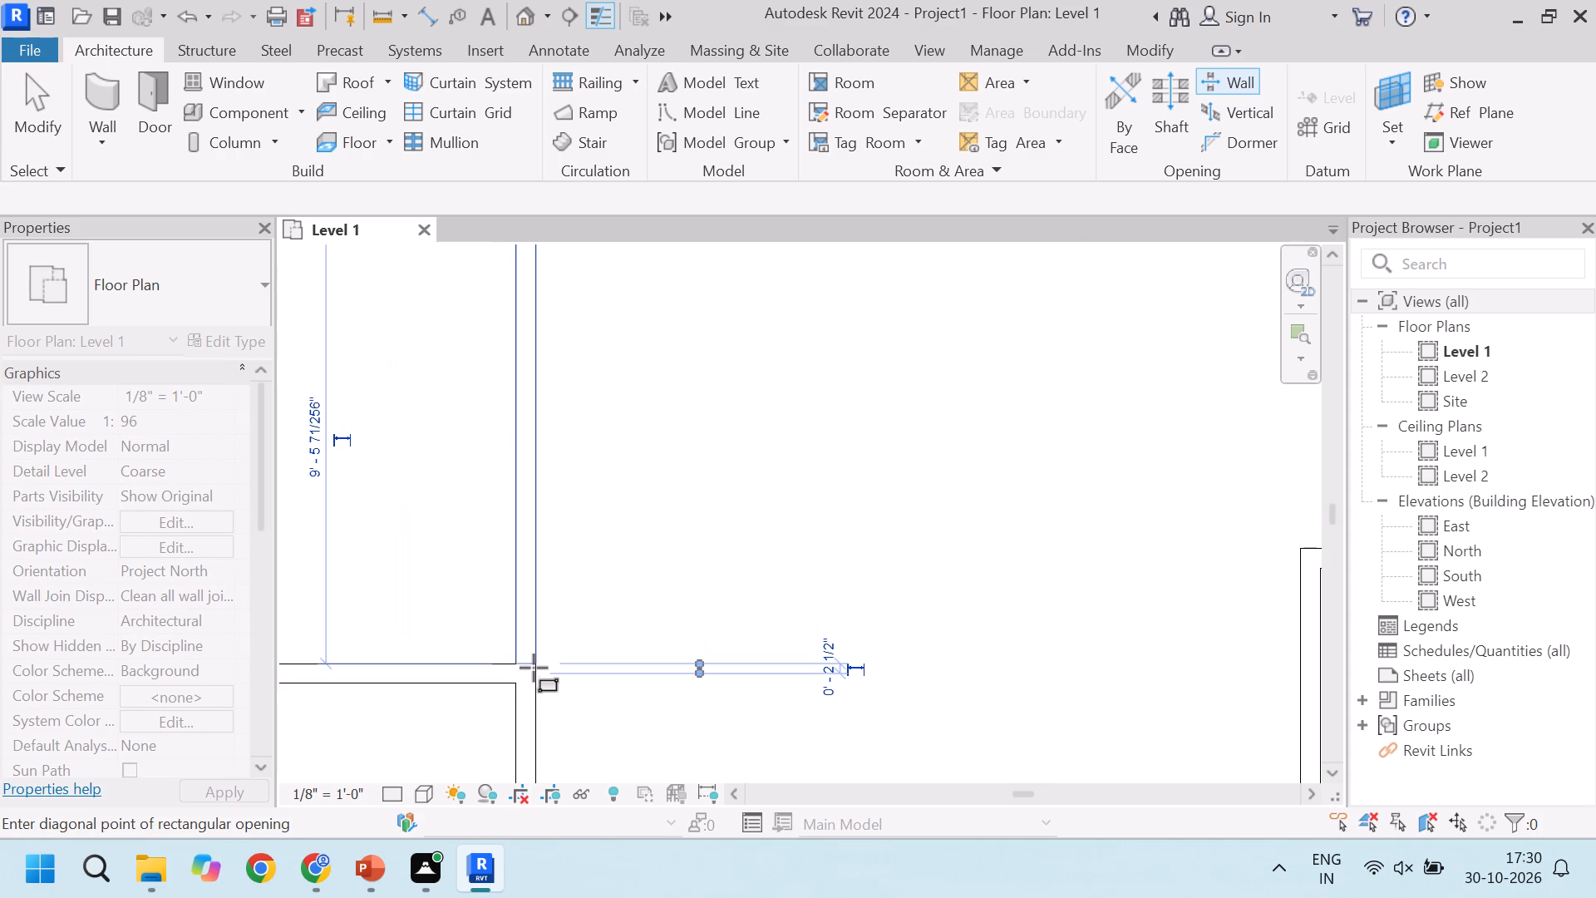
pyautogui.press('Escape')
pyautogui.scroll(-6, 579, 600)
pyautogui.press('Escape')
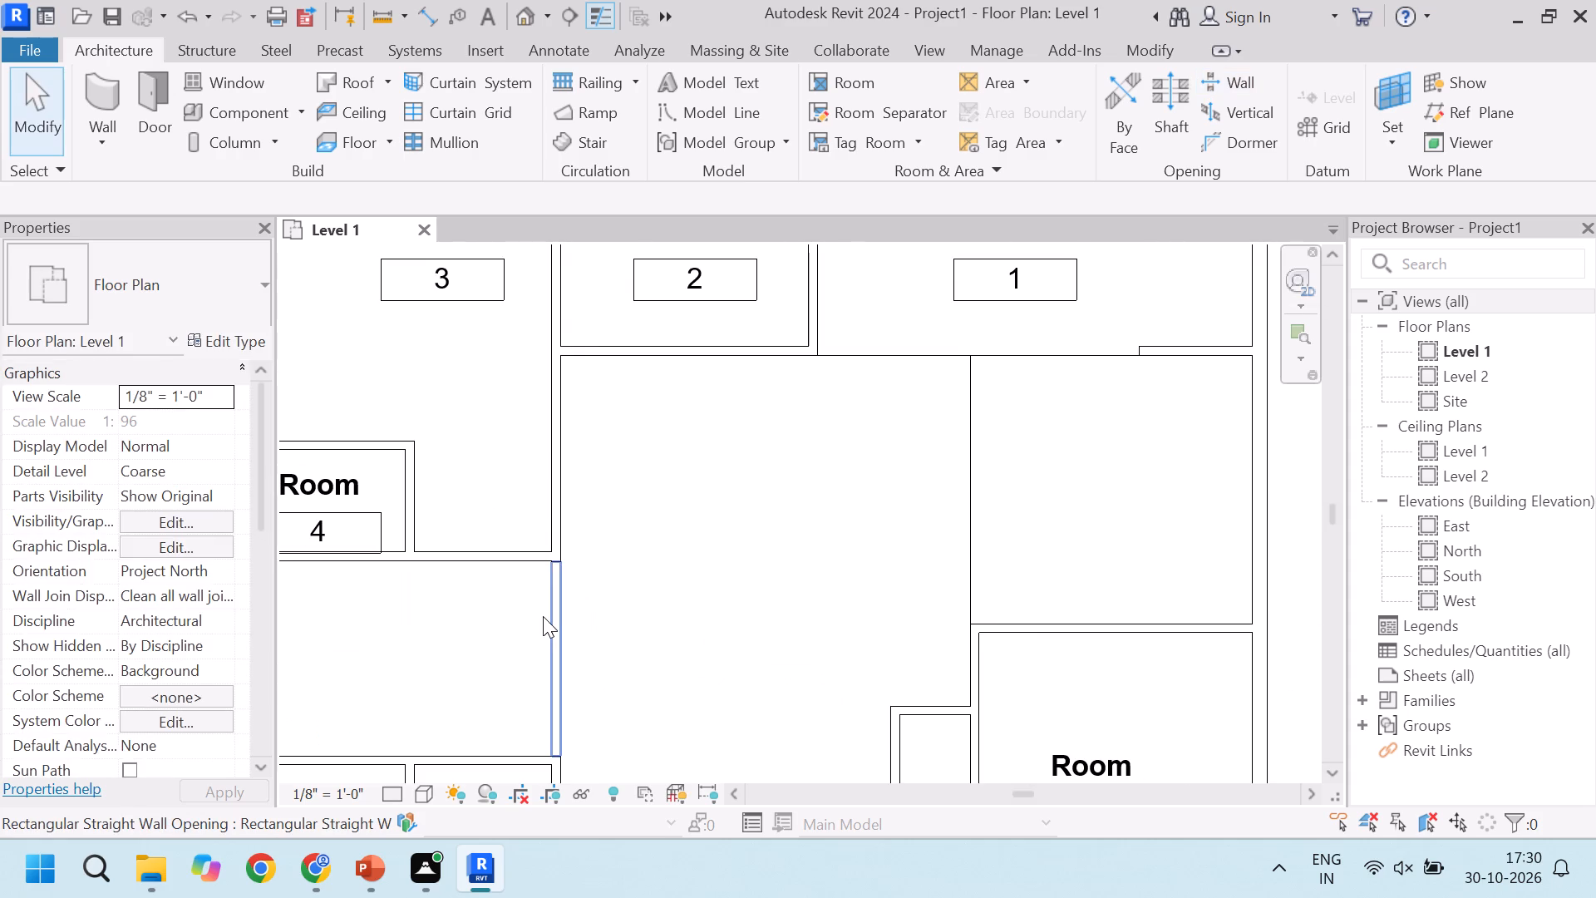
# Stretch the new opening's upper end flush with the horizontal wall face below Room 4, and check its lower end.
pyautogui.click(545, 615)
pyautogui.scroll(18, 544, 571)
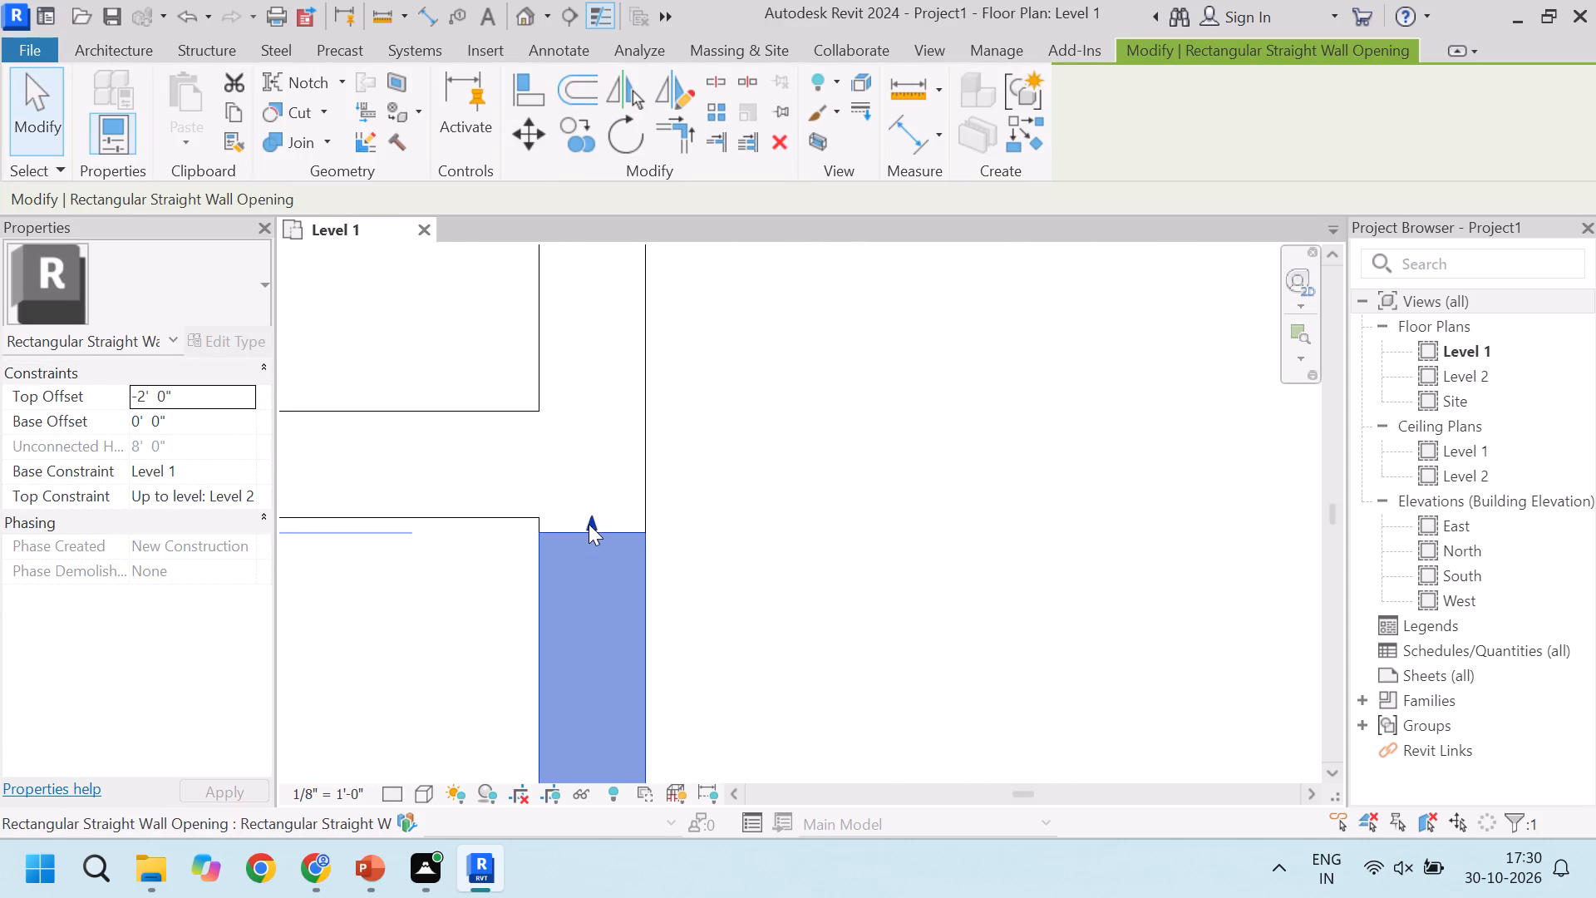
pyautogui.click(589, 524)
pyautogui.click(777, 471)
pyautogui.scroll(-4, 685, 407)
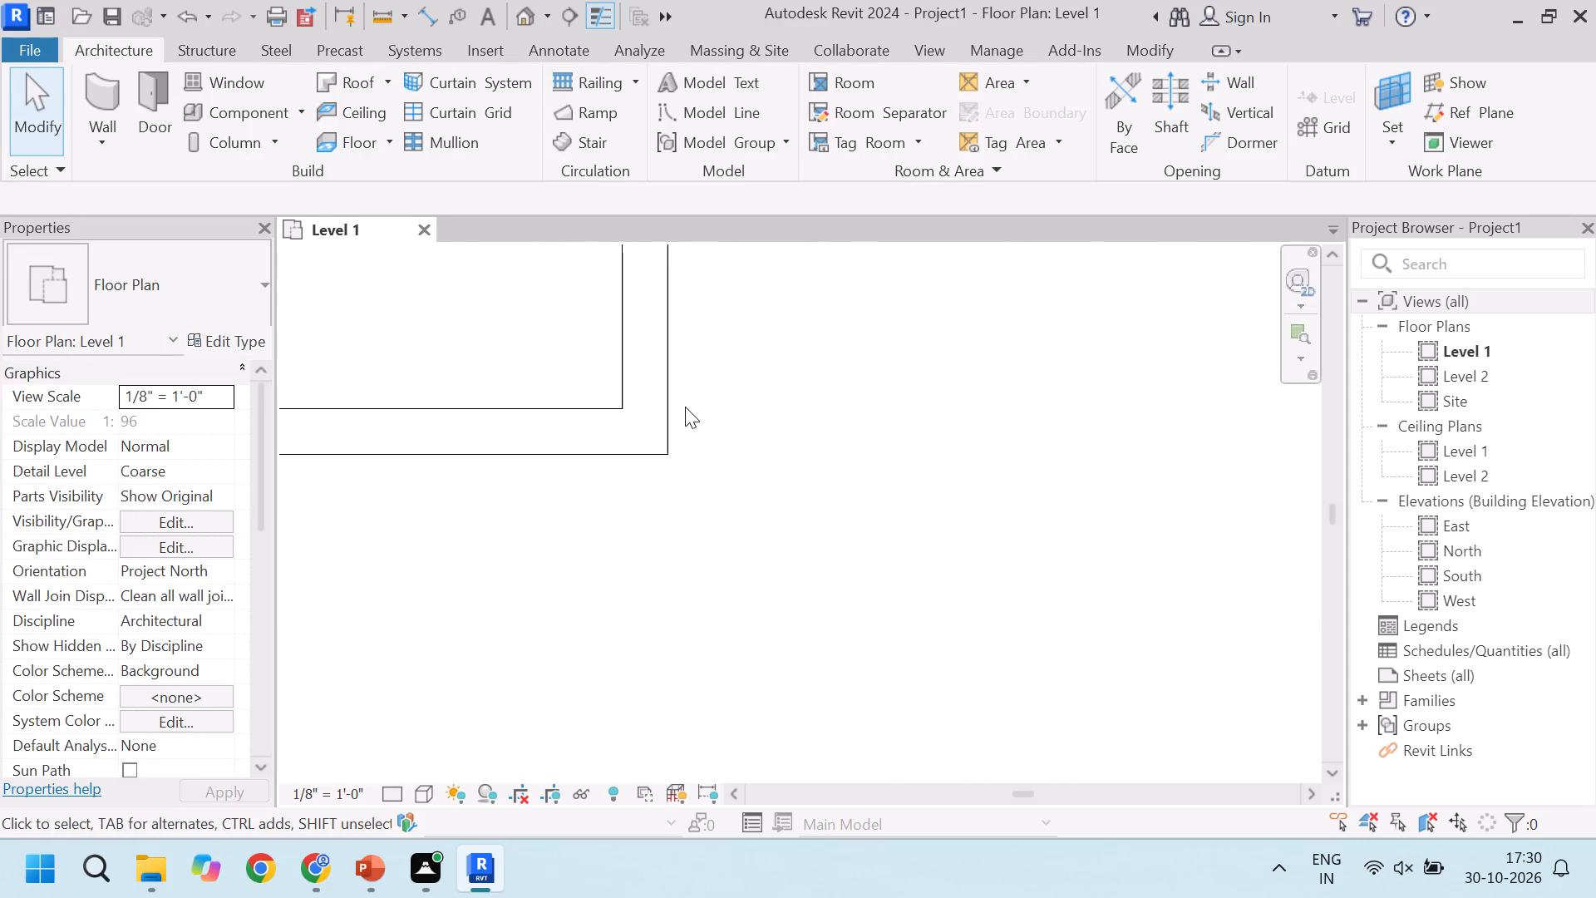
pyautogui.scroll(-18, 685, 407)
pyautogui.scroll(6, 686, 520)
pyautogui.click(685, 514)
pyautogui.scroll(5, 685, 515)
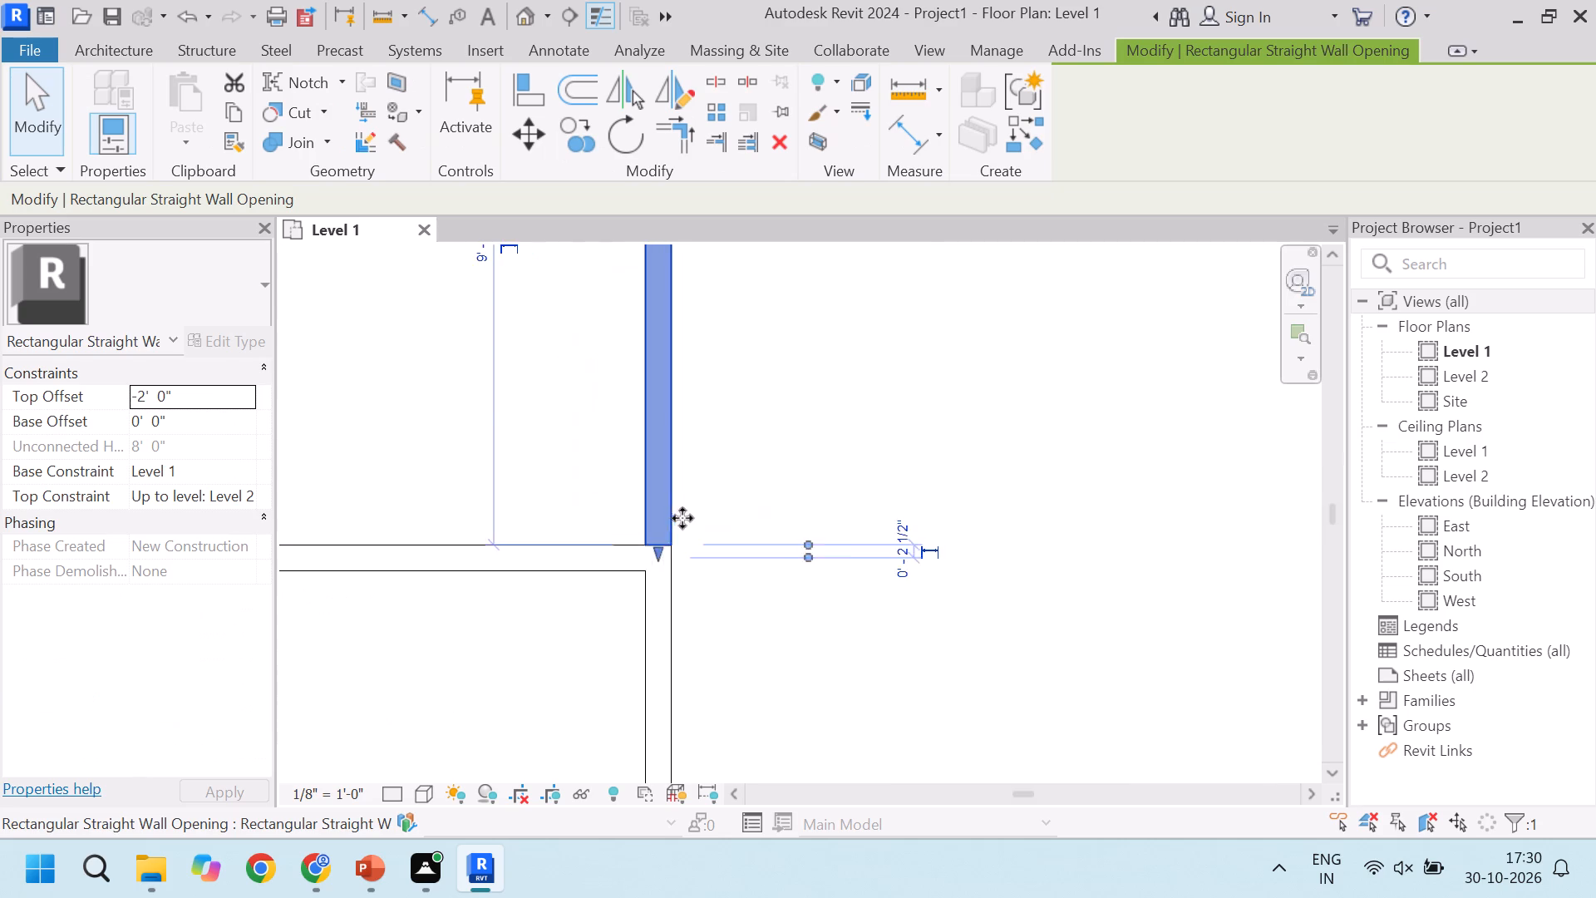
pyautogui.scroll(12, 682, 518)
pyautogui.click(802, 447)
pyautogui.scroll(-13, 768, 522)
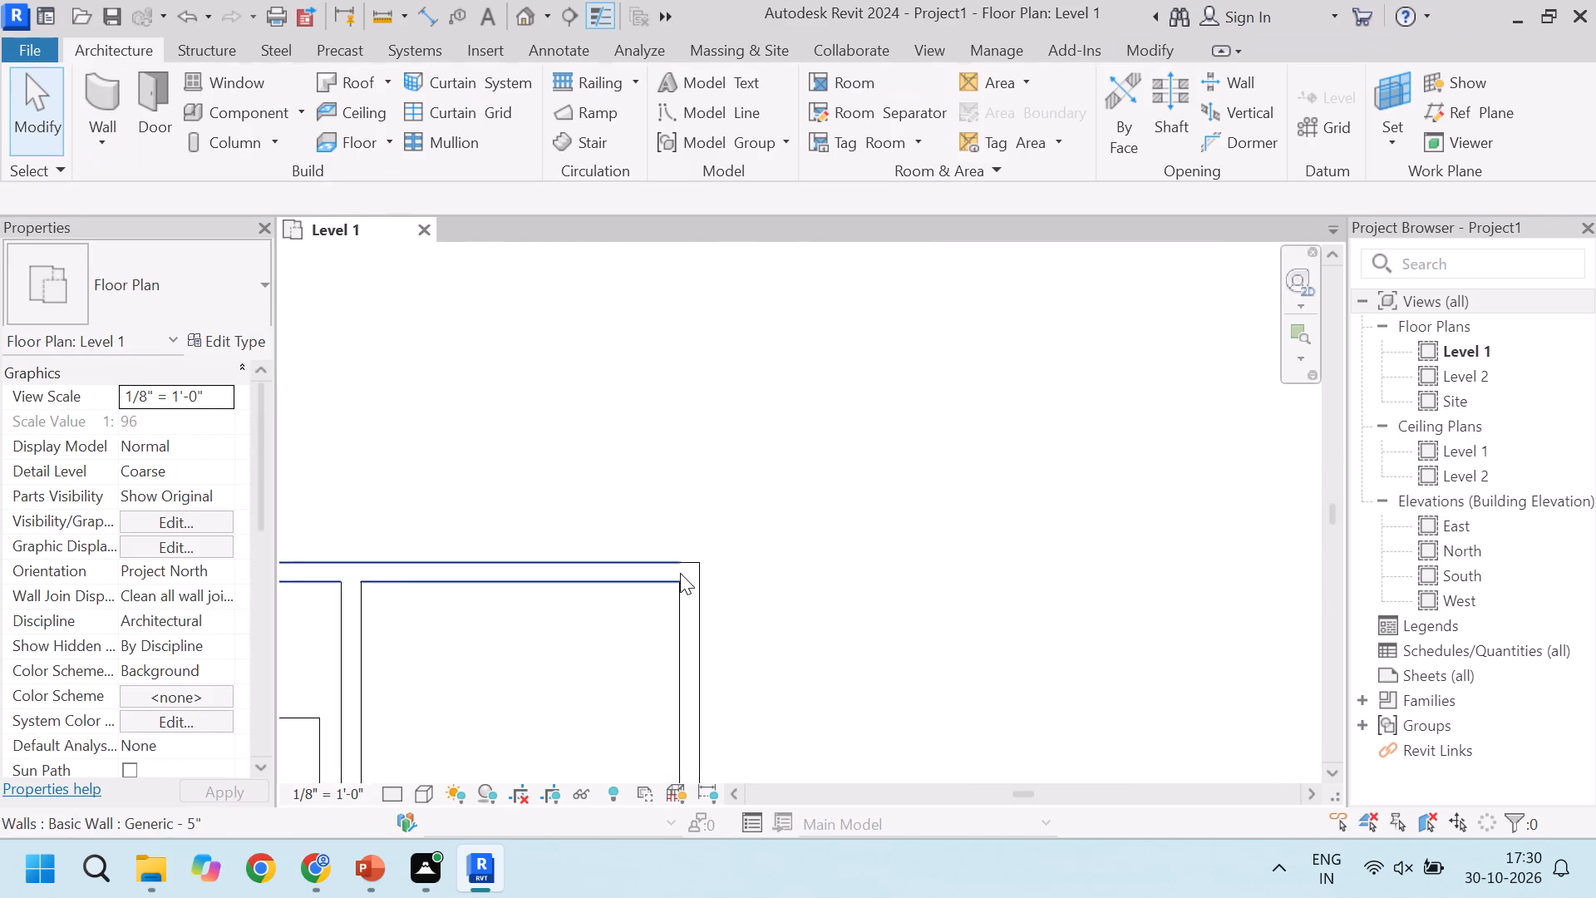
pyautogui.scroll(-15, 680, 573)
pyautogui.scroll(5, 730, 544)
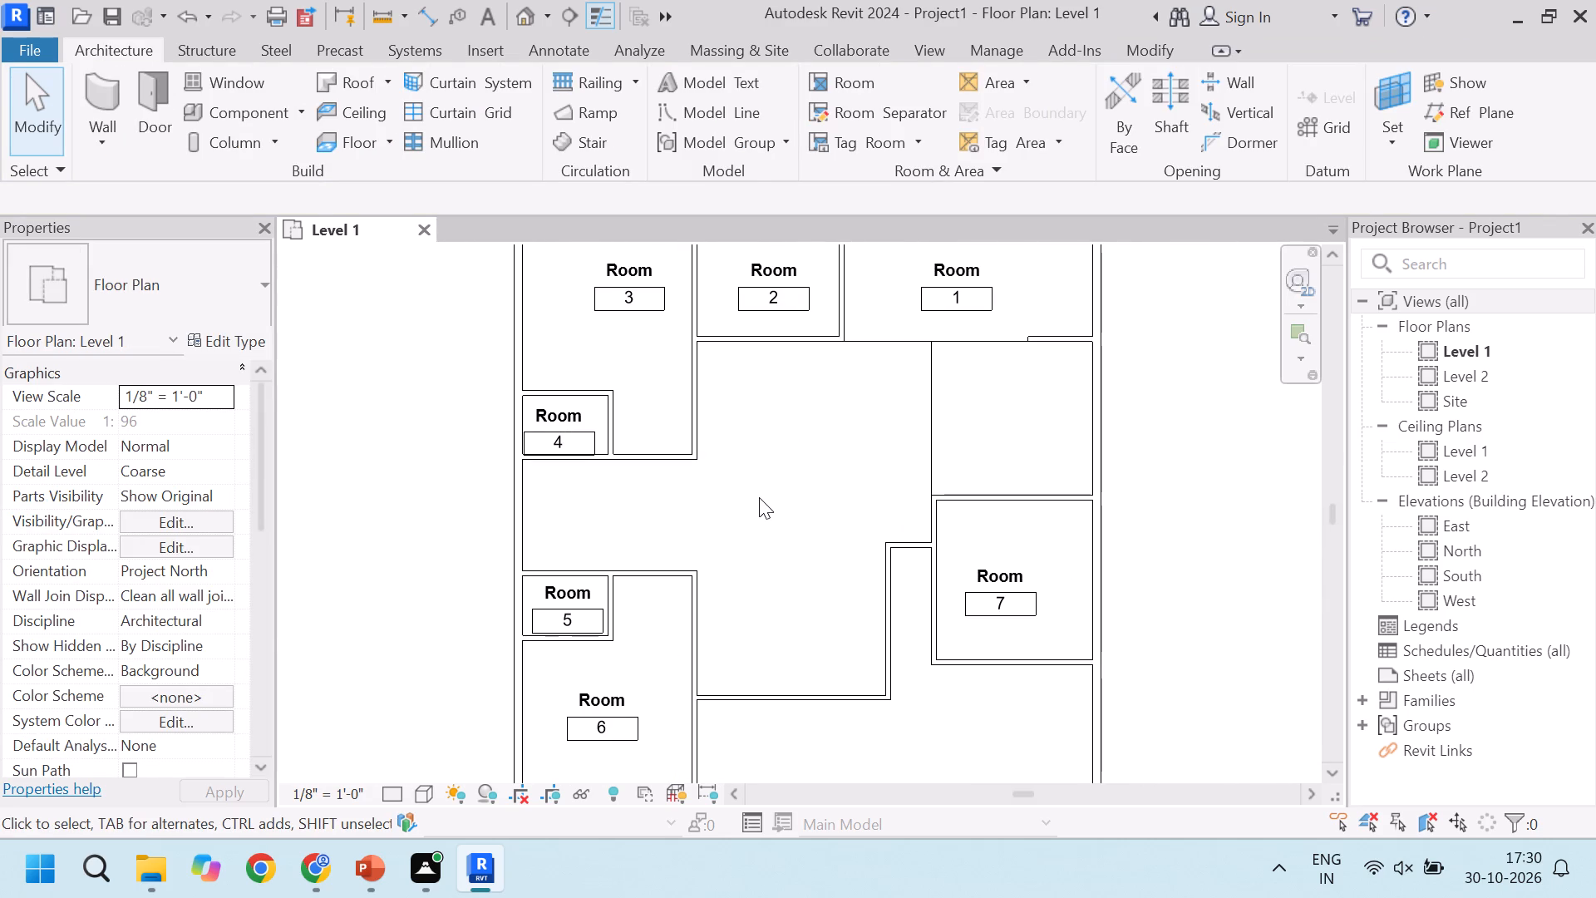
# Draw a vertical room separation line about 9'-7" long across the opening, between the wall corners below Room 4 and above Room 5.
pyautogui.click(898, 116)
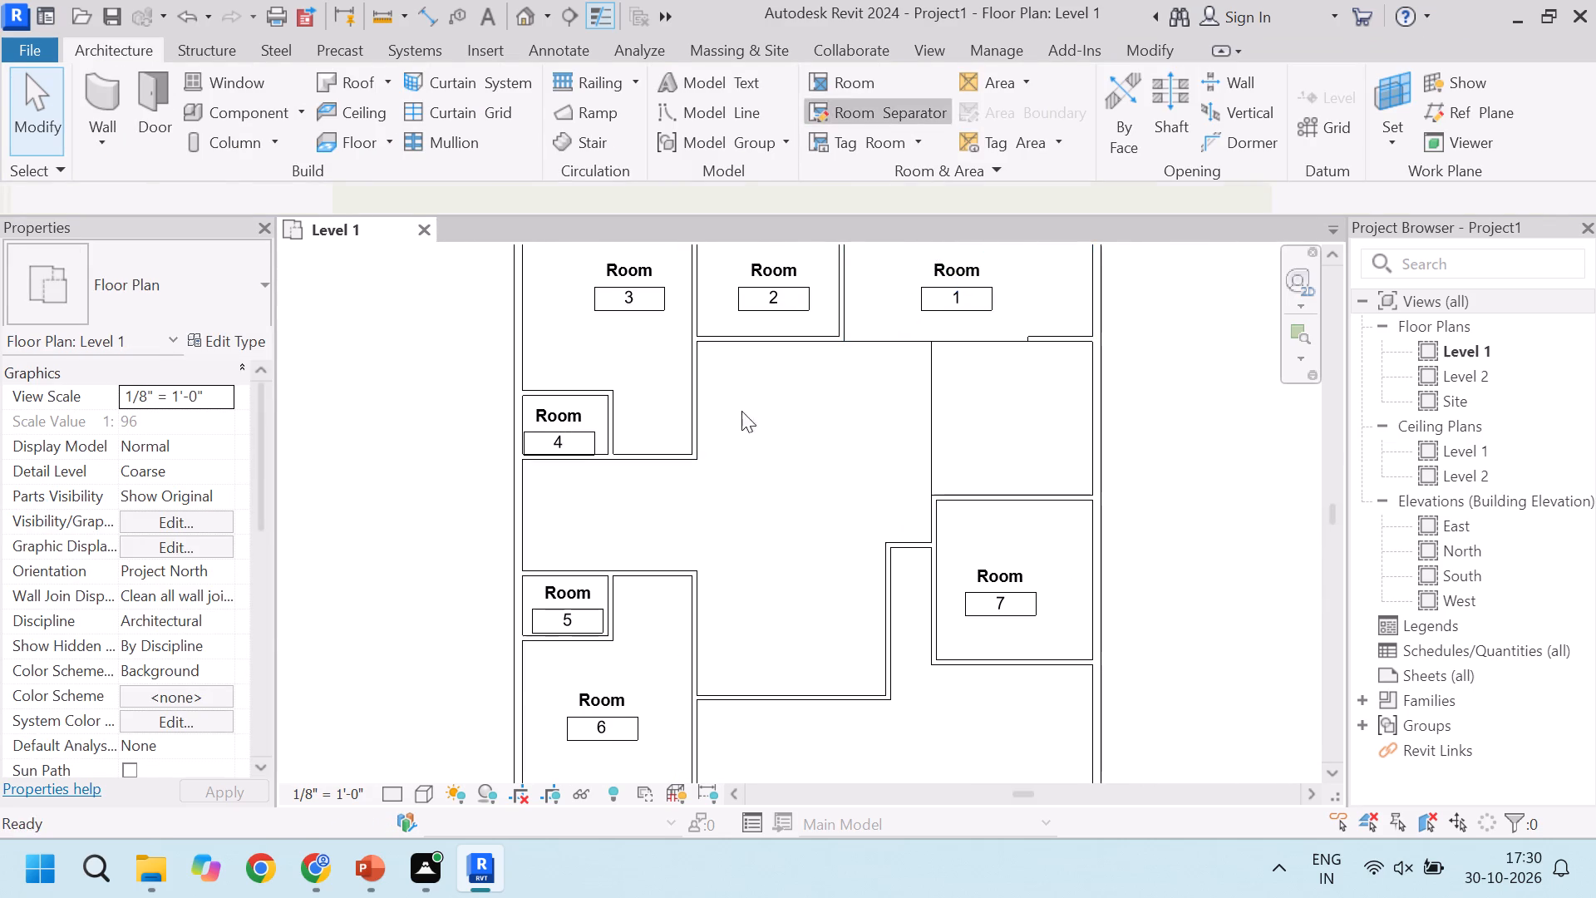
pyautogui.scroll(5, 686, 525)
pyautogui.scroll(3, 716, 391)
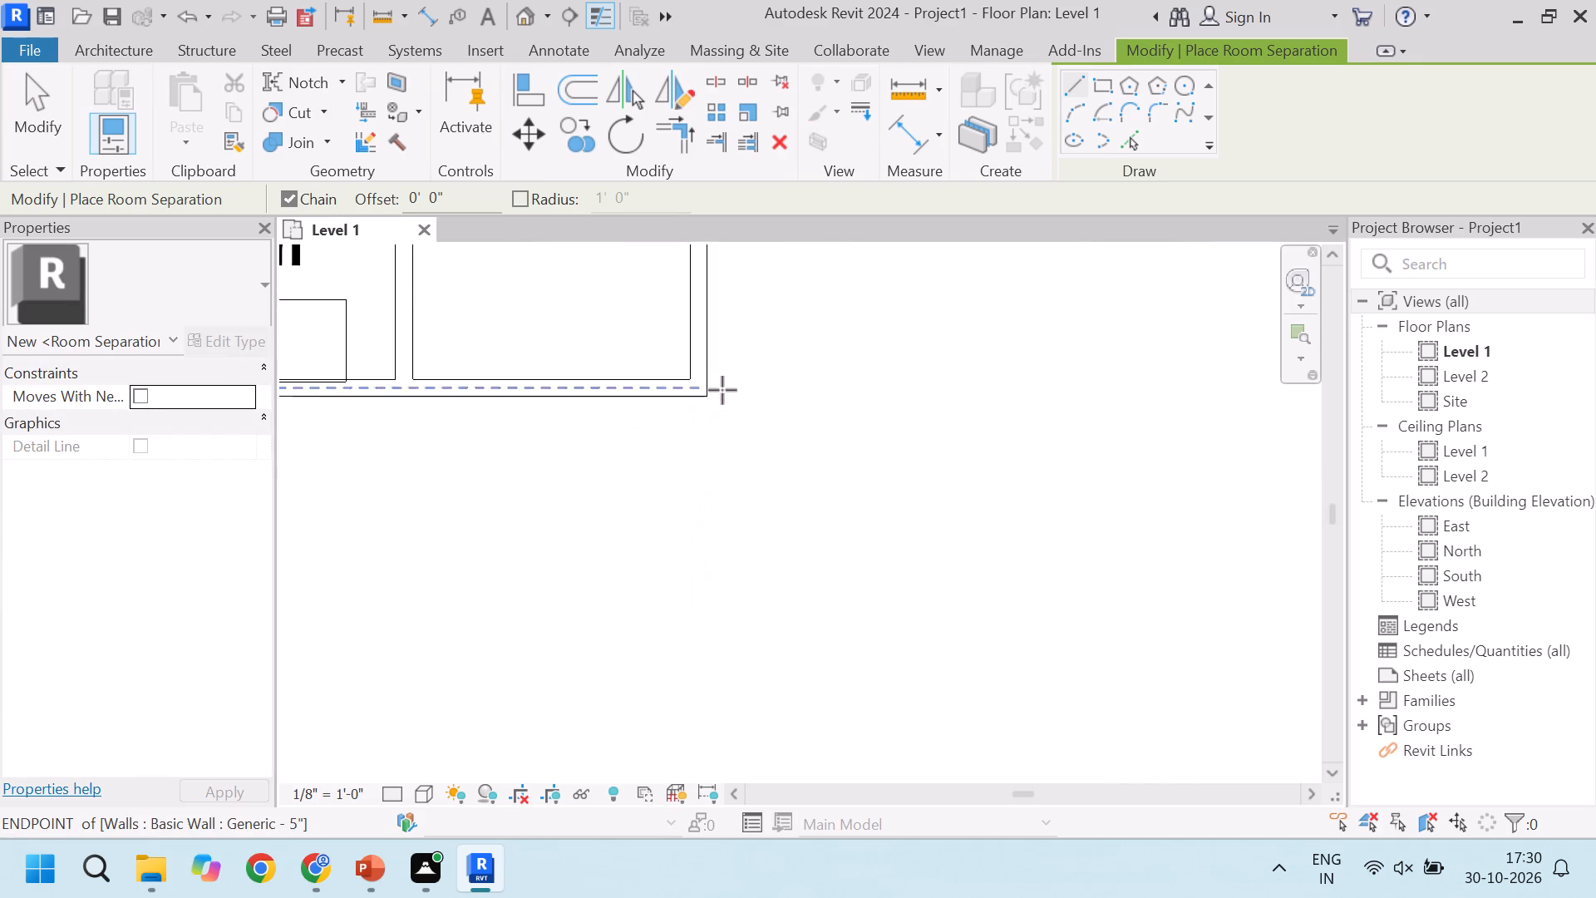
pyautogui.scroll(2, 722, 390)
pyautogui.click(713, 399)
pyautogui.scroll(-3, 713, 399)
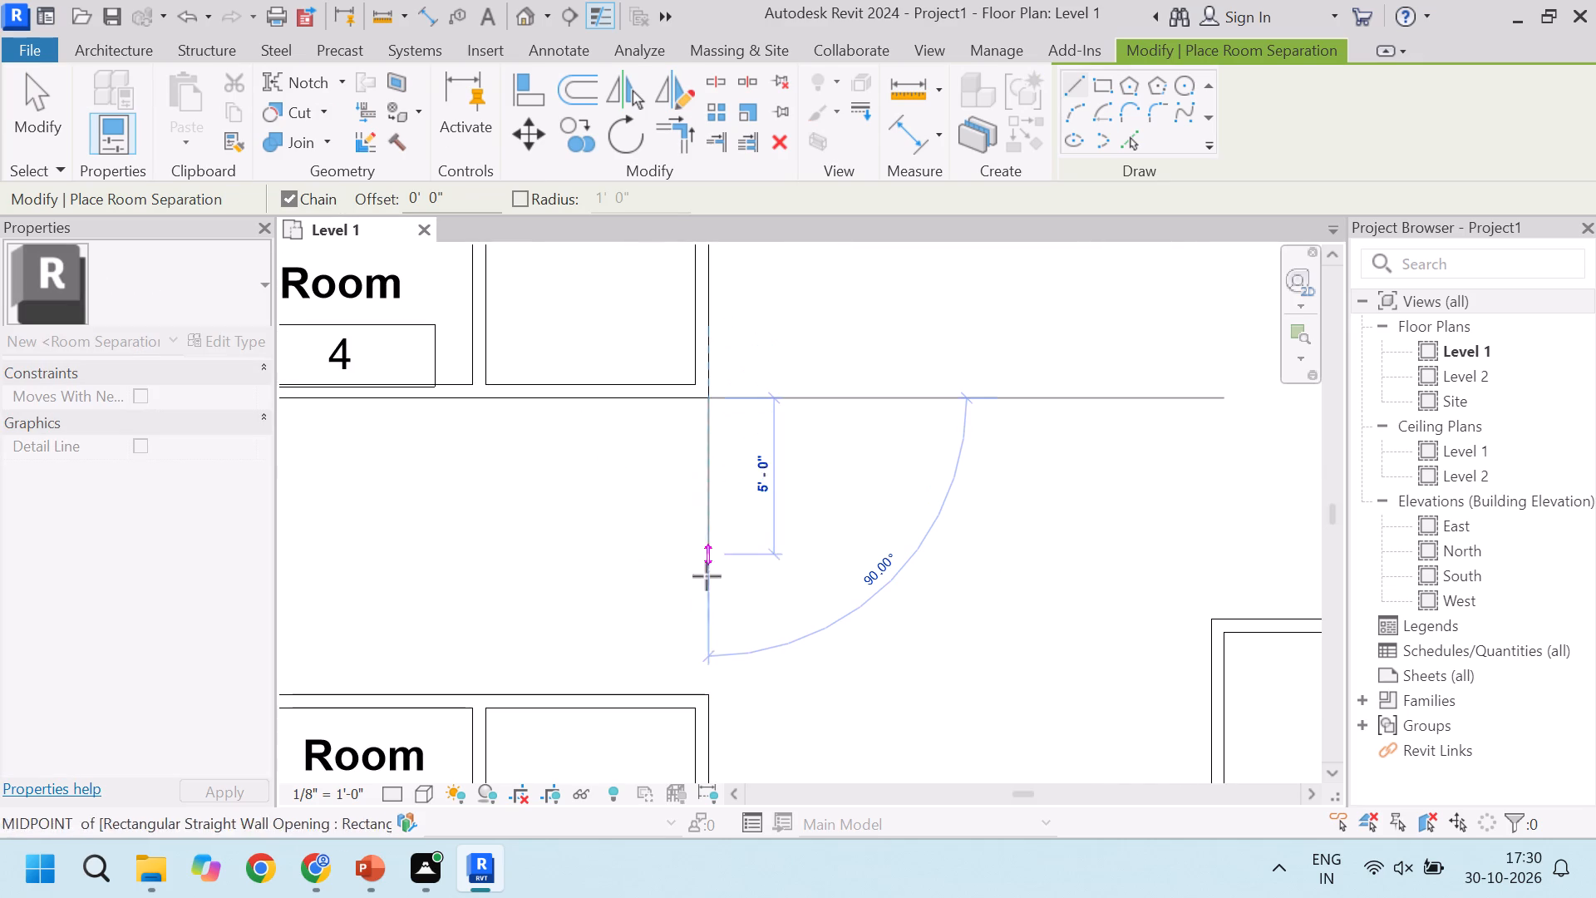
pyautogui.scroll(6, 721, 697)
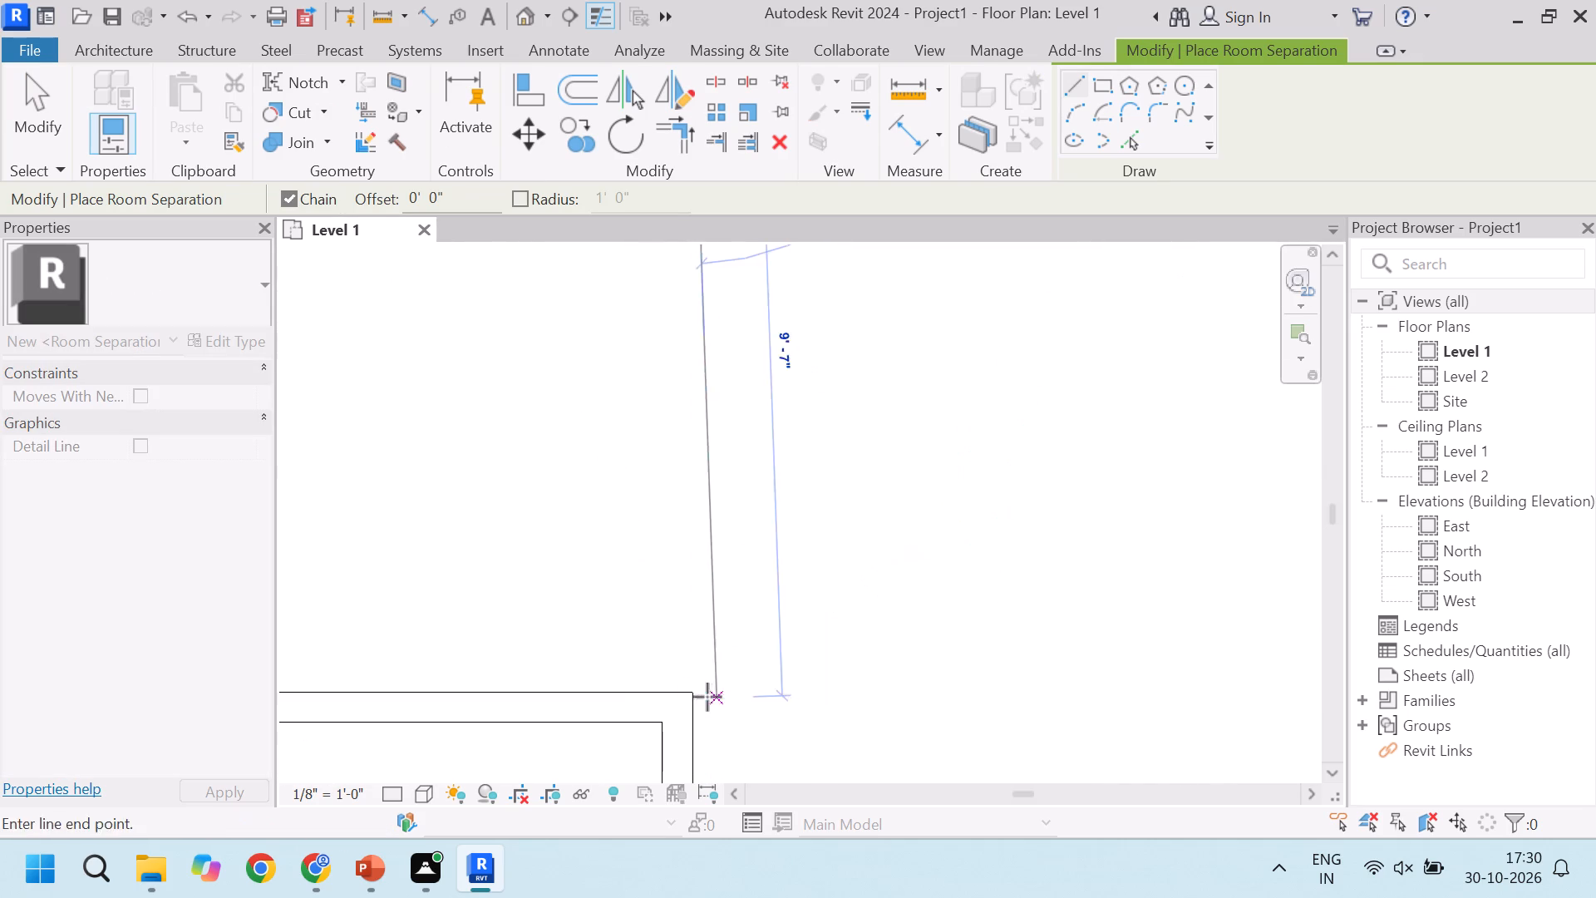
pyautogui.click(702, 694)
pyautogui.press('Escape')
# Draw a horizontal room separation line from the upper end of the opening's separation line across the central space, toward the vertical separation line.
pyautogui.scroll(-12, 753, 590)
pyautogui.scroll(-2, 816, 555)
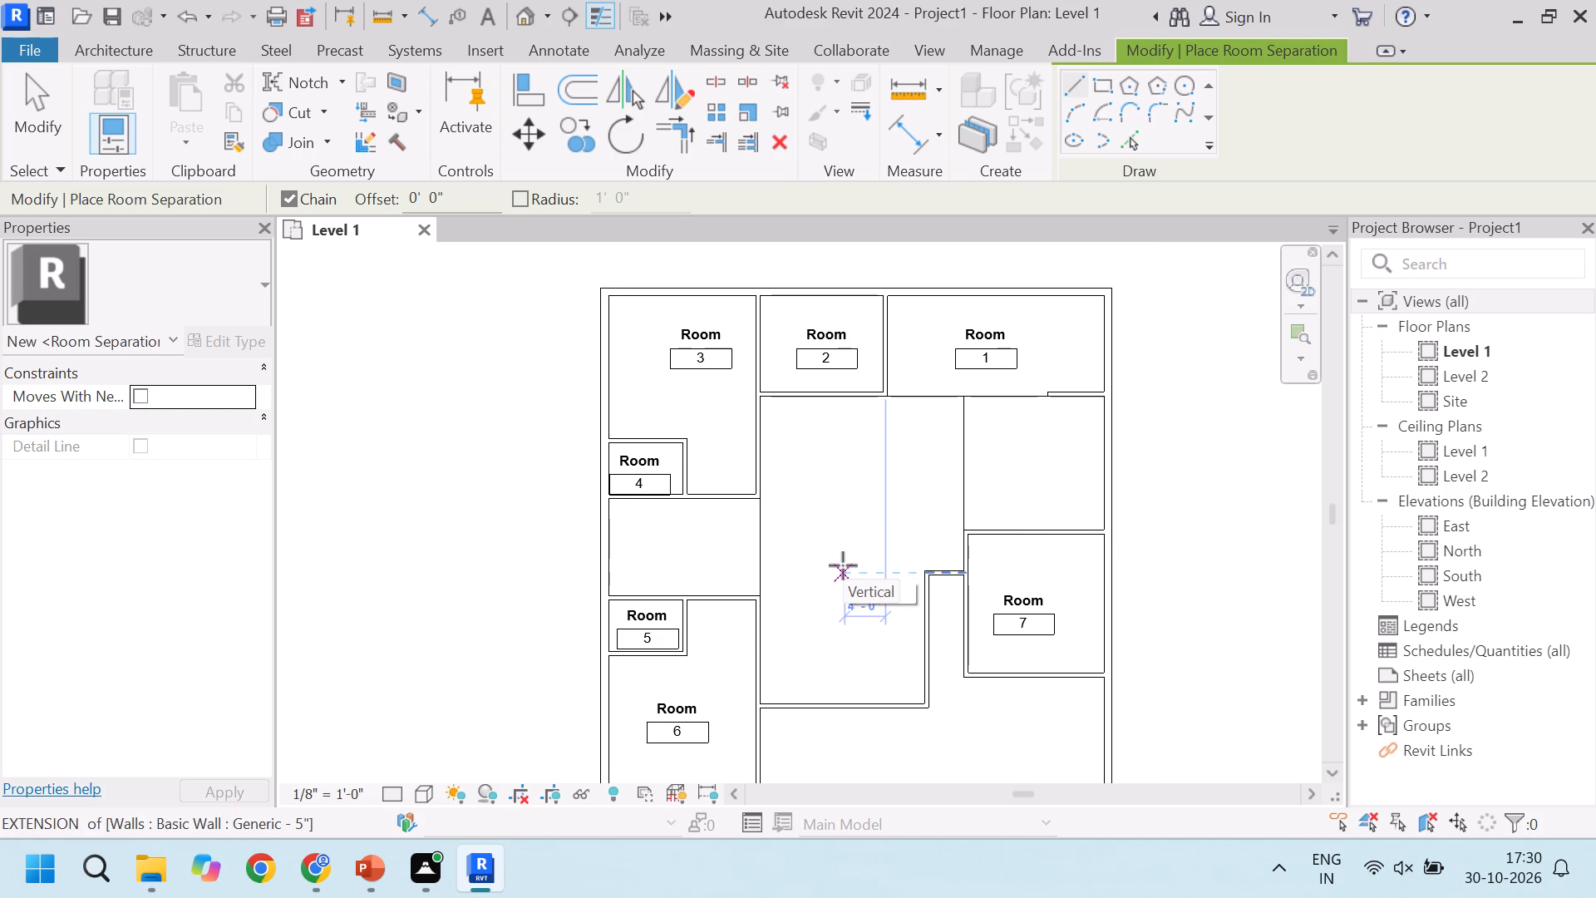
pyautogui.scroll(3, 846, 566)
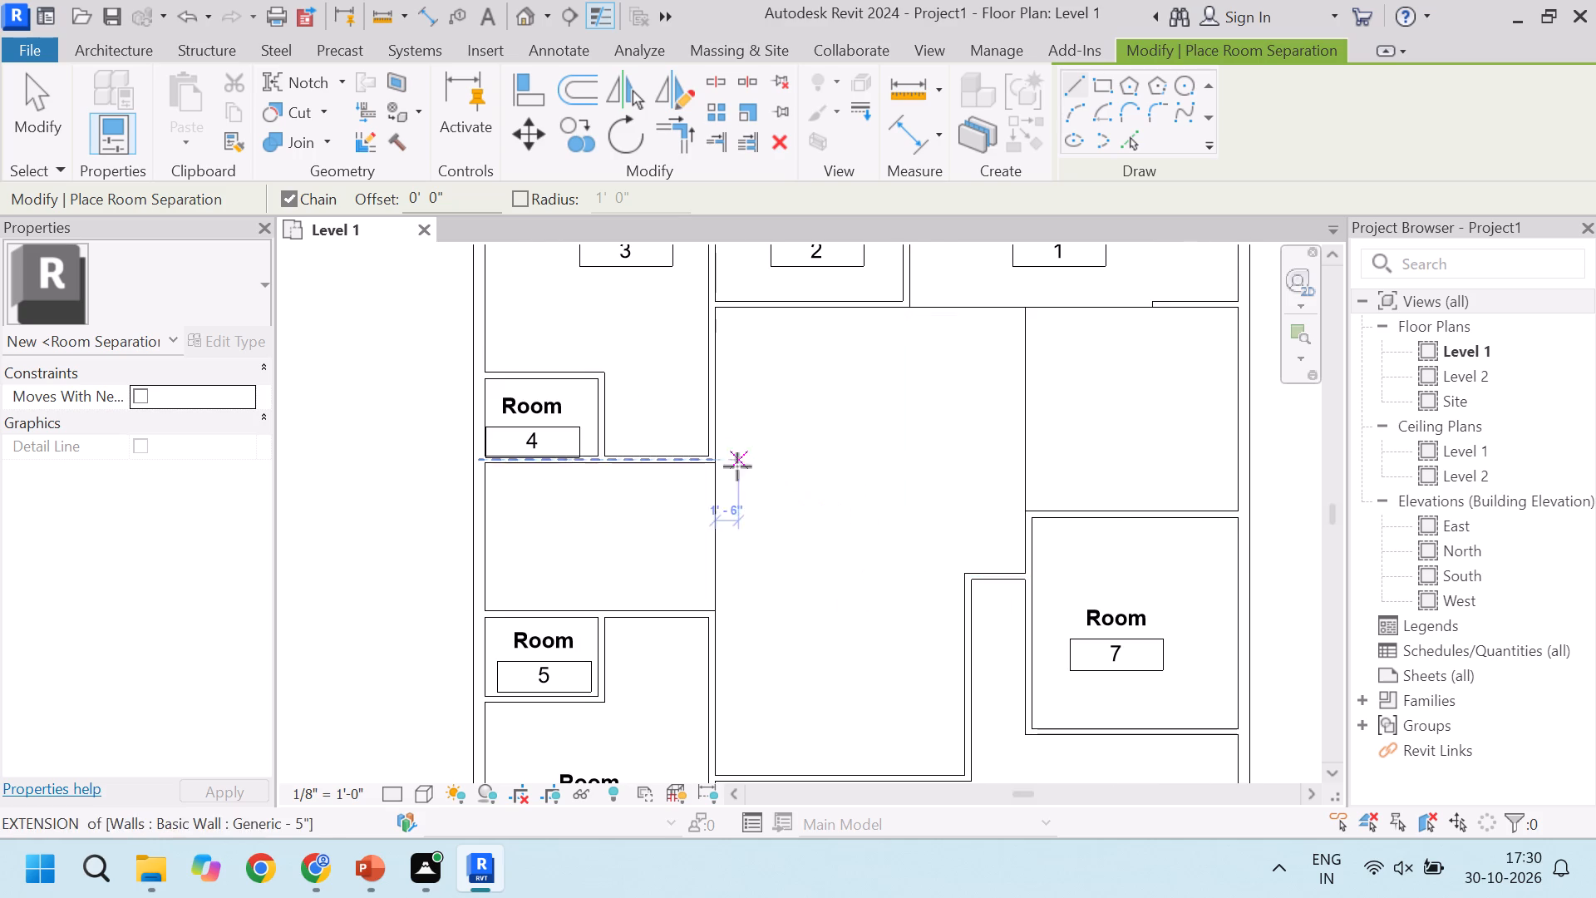
pyautogui.scroll(4, 721, 460)
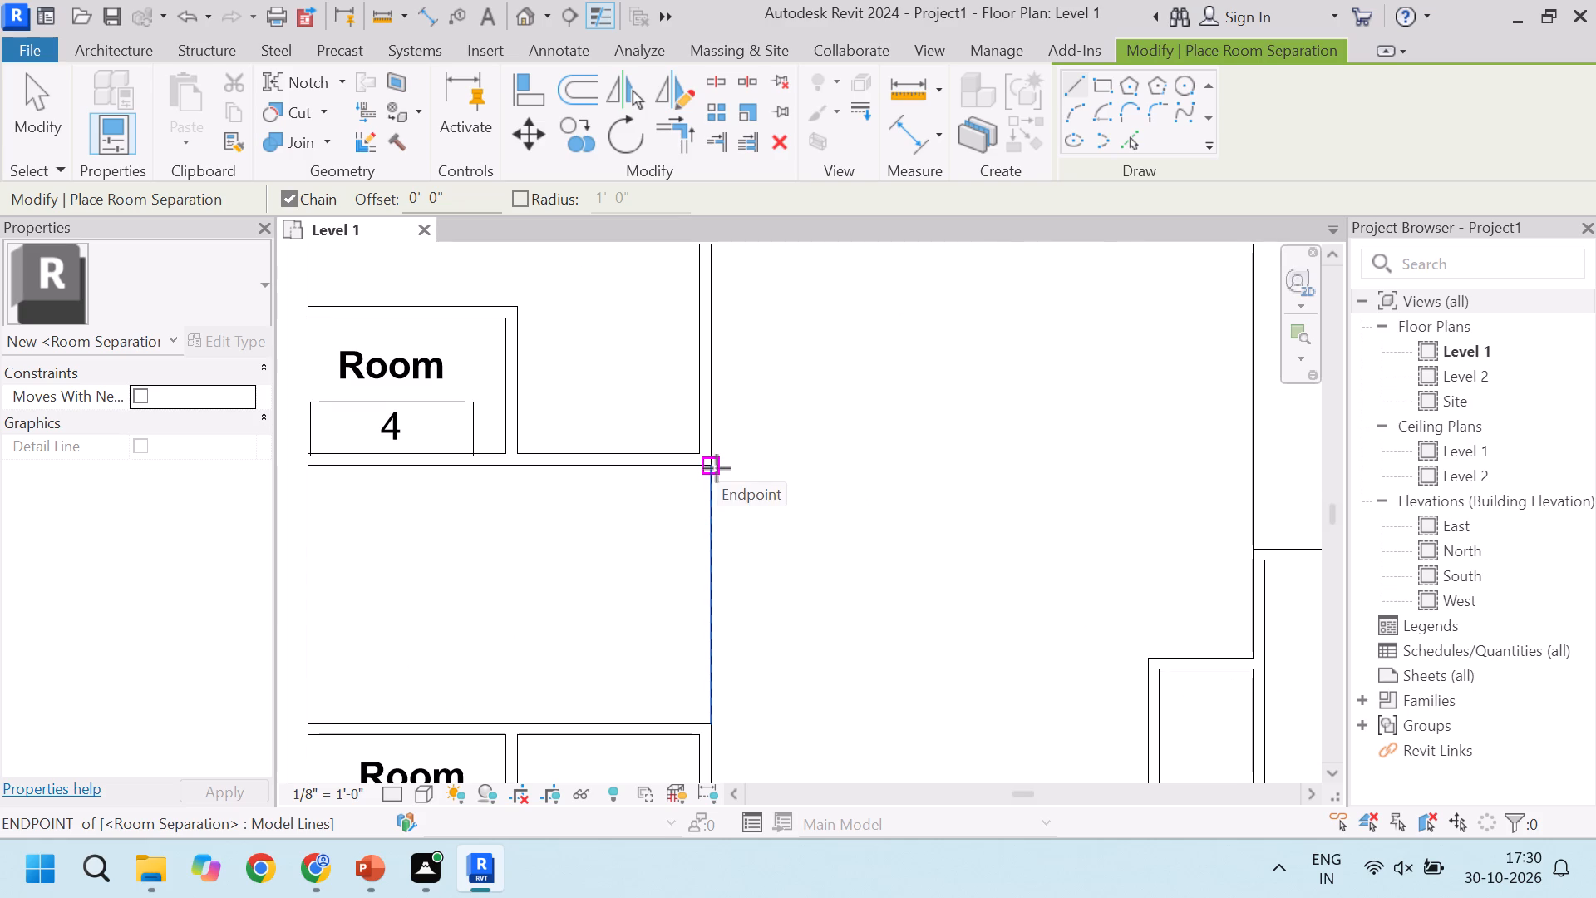
pyautogui.click(717, 468)
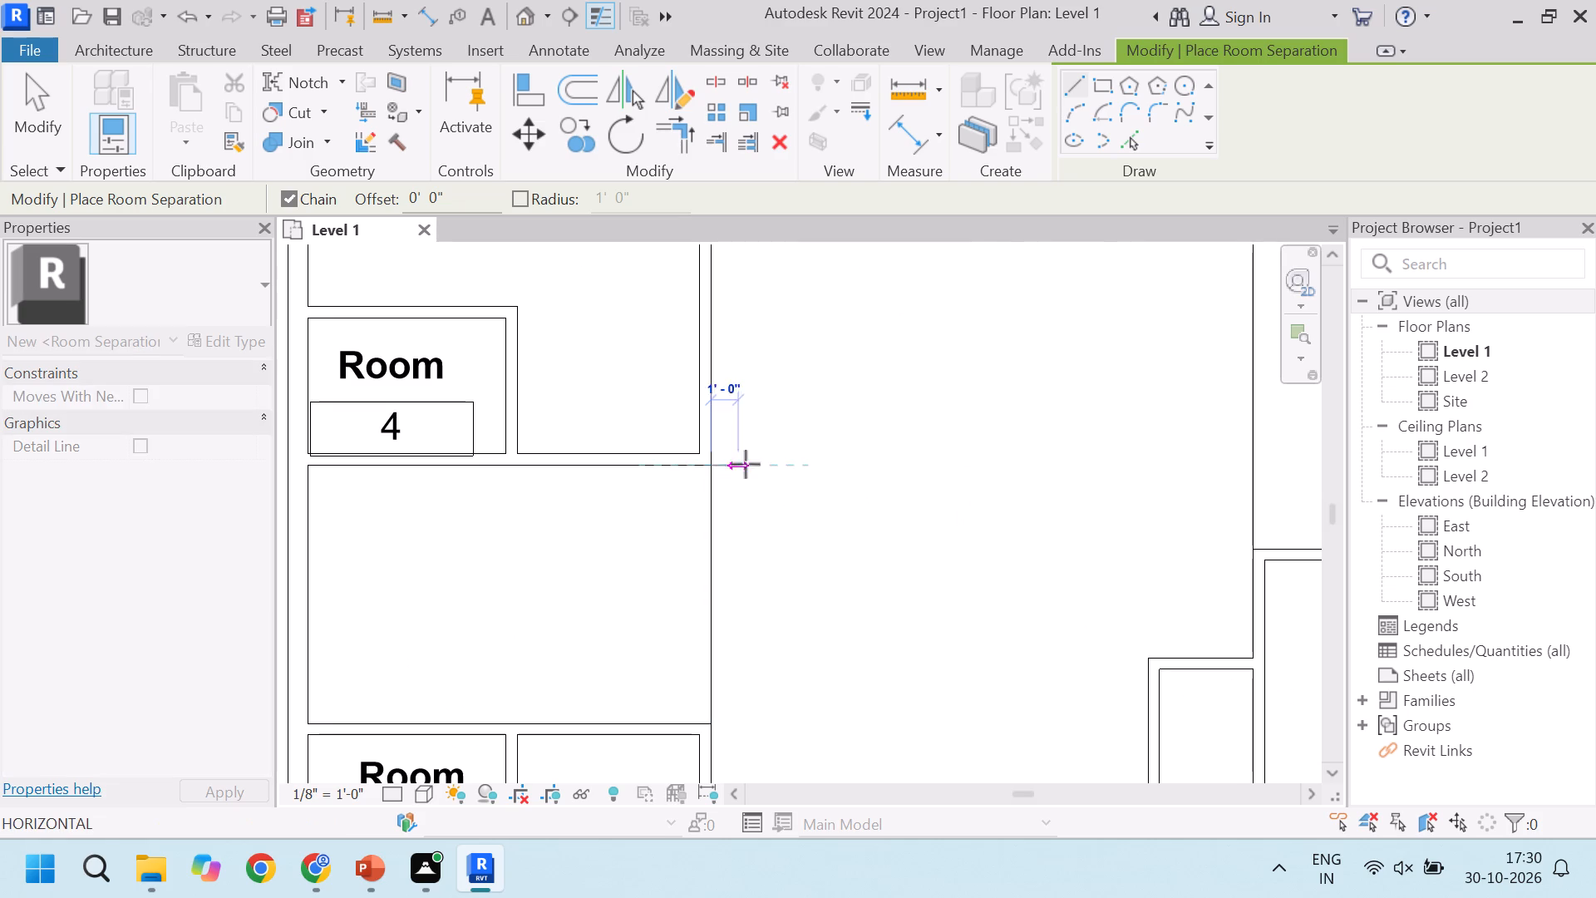
pyautogui.scroll(-4, 961, 464)
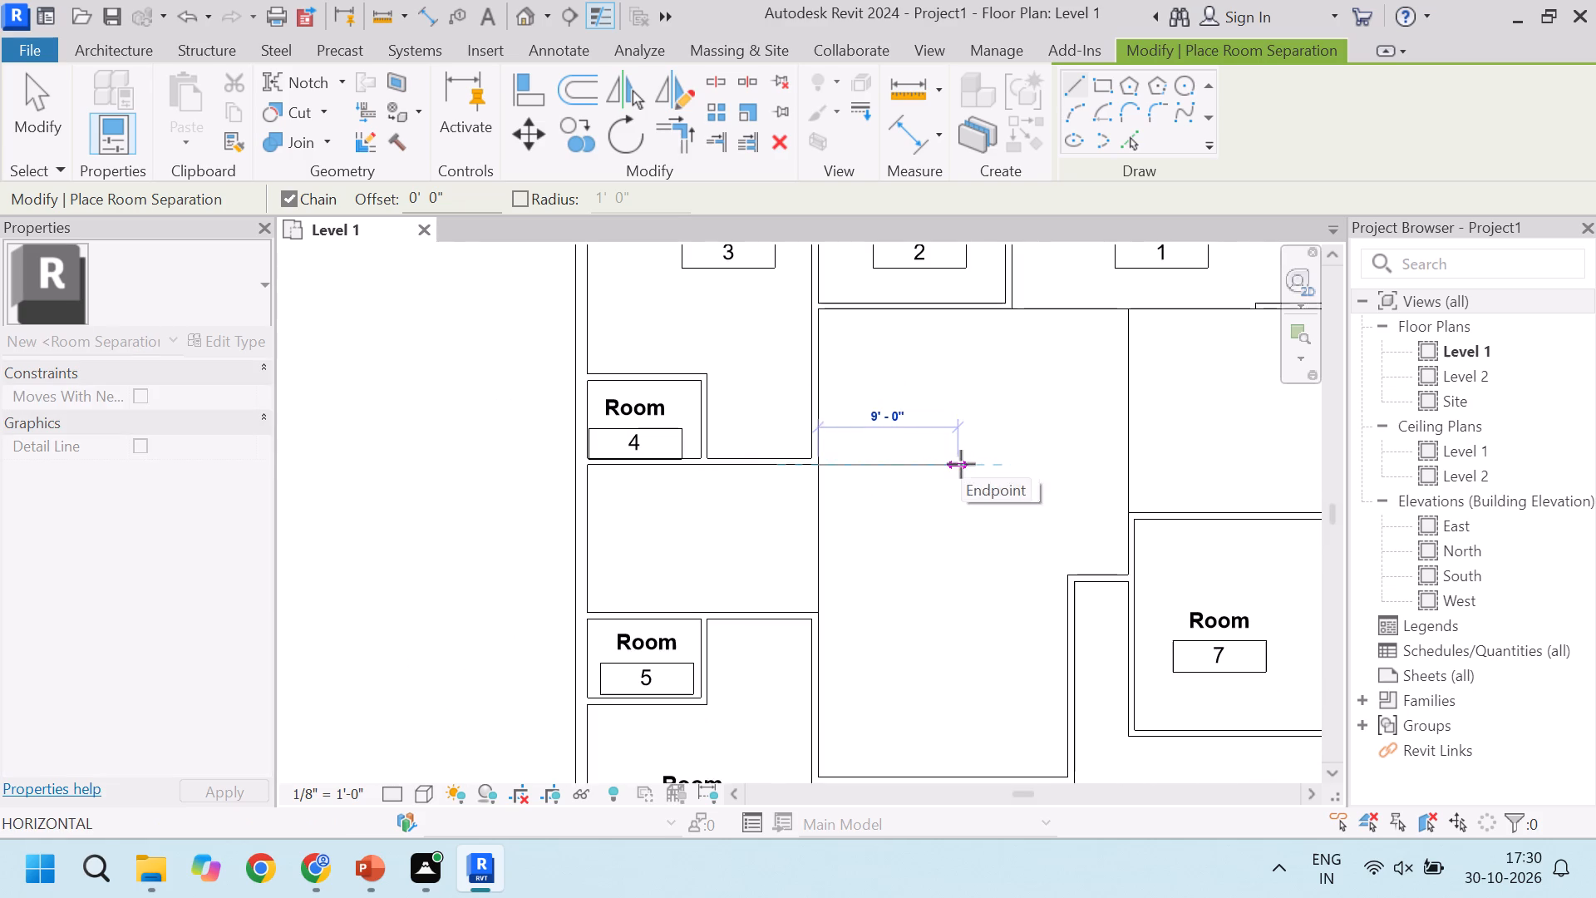
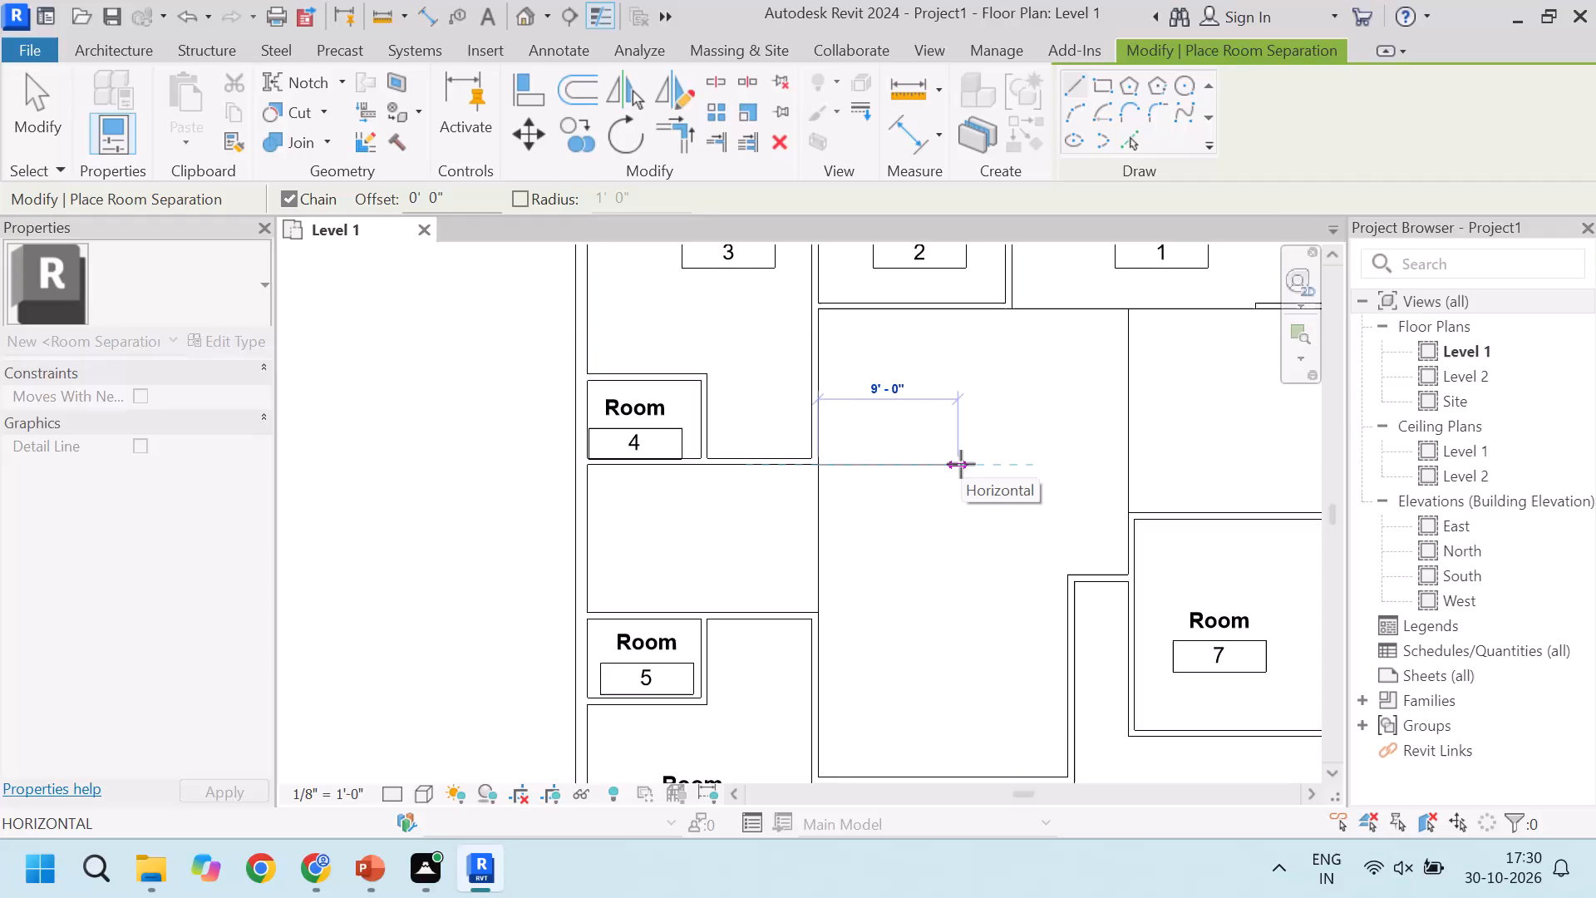
# Finish the horizontal room separation line across the central space at the vertical separation line, about 19'-11 1/2" long.
pyautogui.scroll(-3, 961, 464)
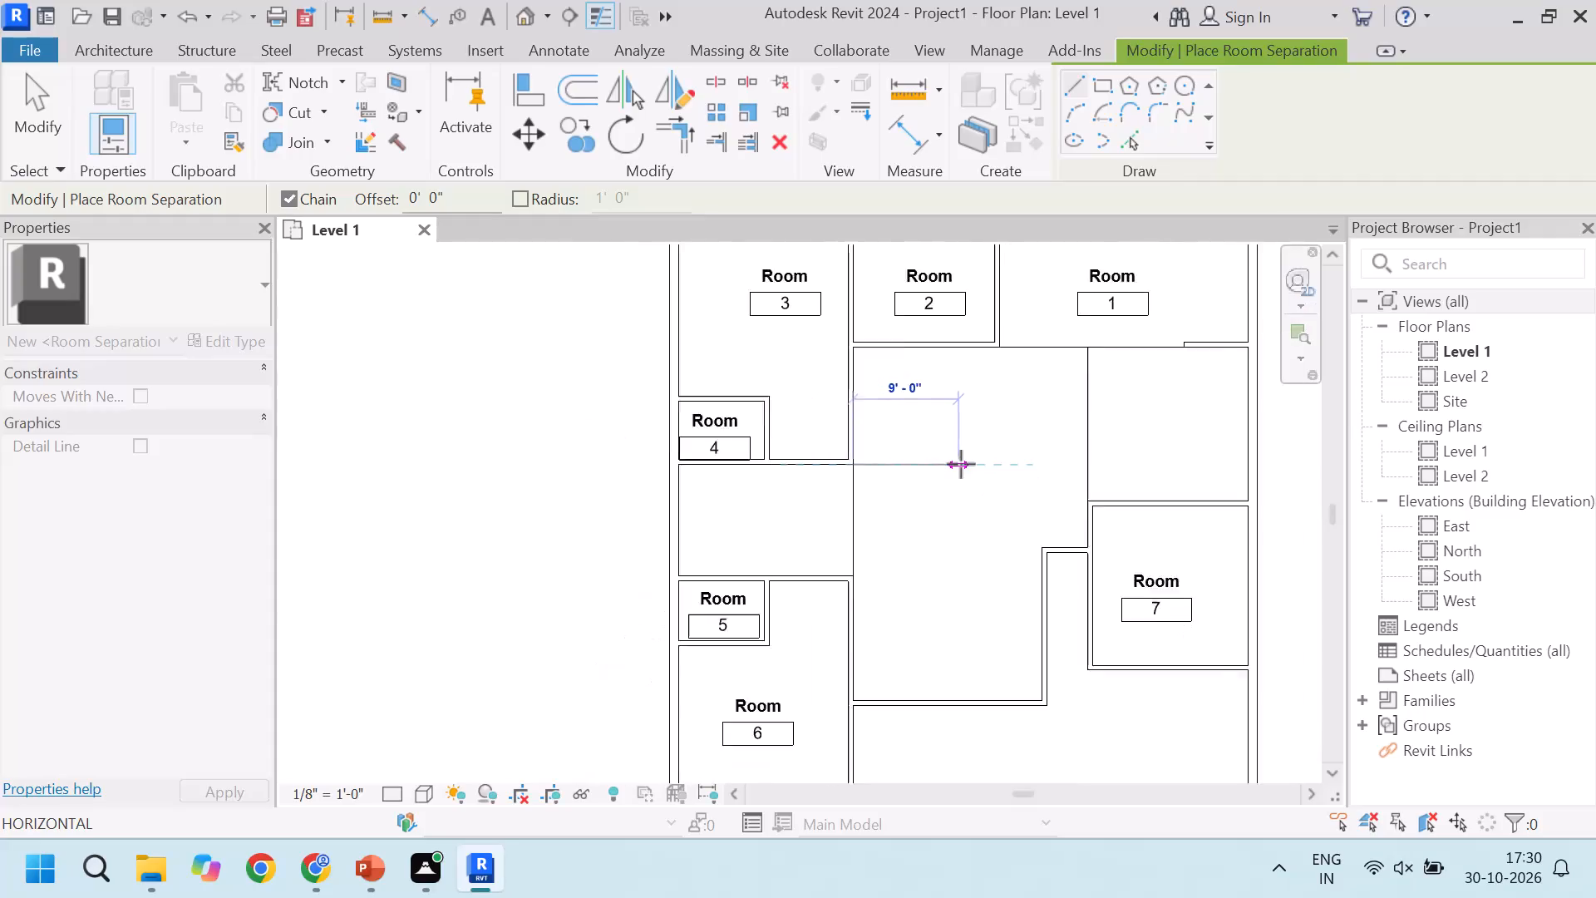
pyautogui.click(1069, 469)
pyautogui.scroll(4, 1041, 467)
pyautogui.press('Escape')
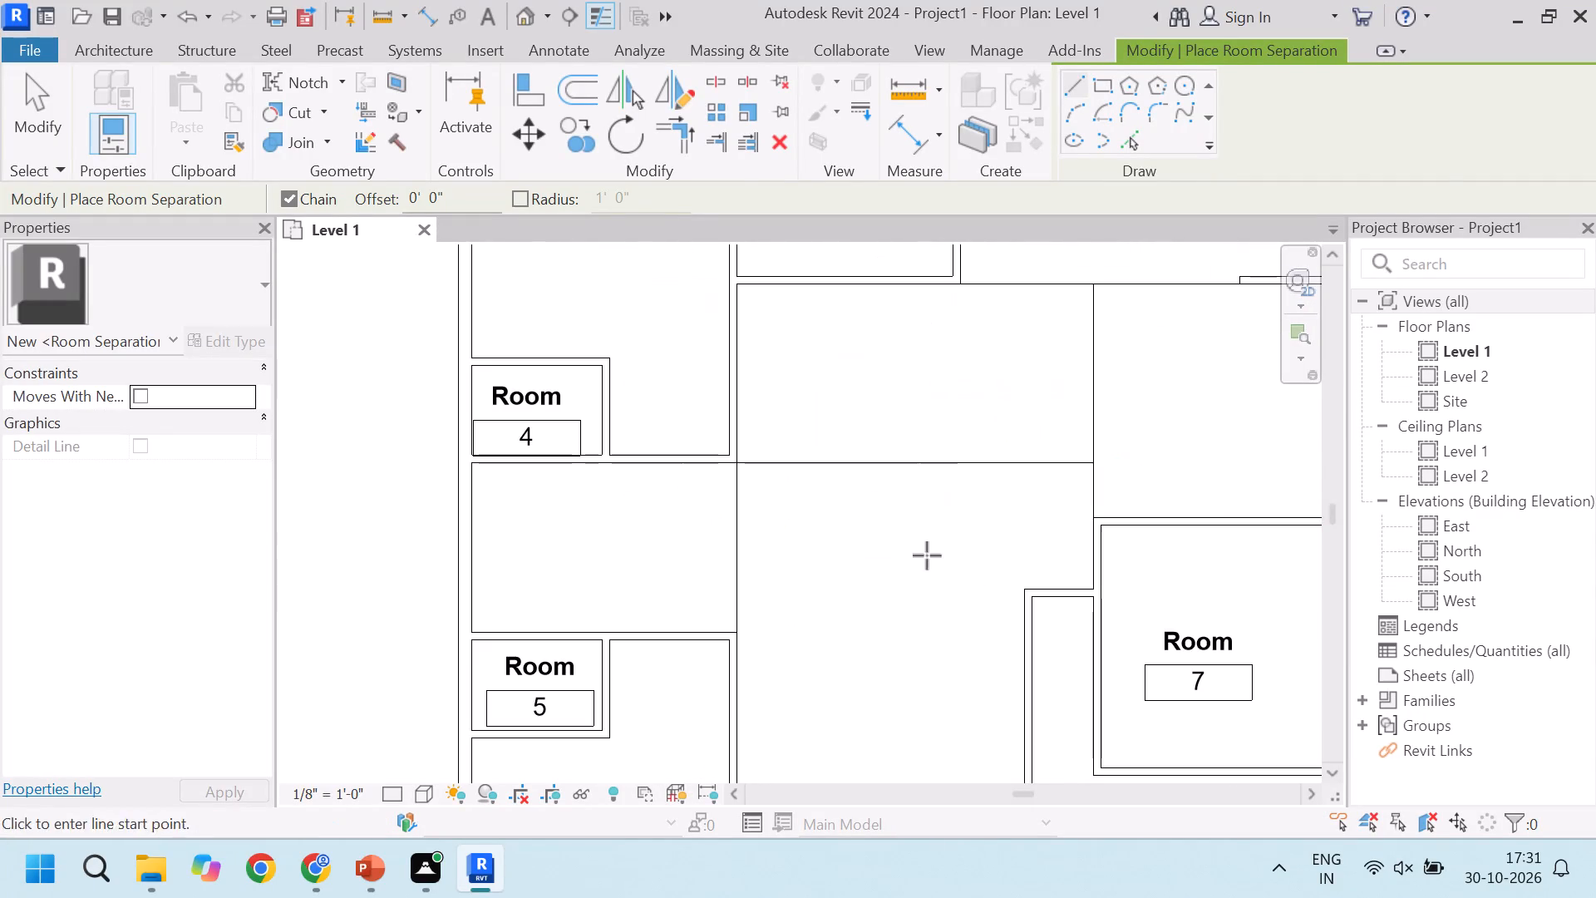
pyautogui.scroll(-5, 916, 564)
pyautogui.press('Escape')
# Place rooms in the upper central space, the lower central space and the space above Room 7.
pyautogui.scroll(-3, 895, 534)
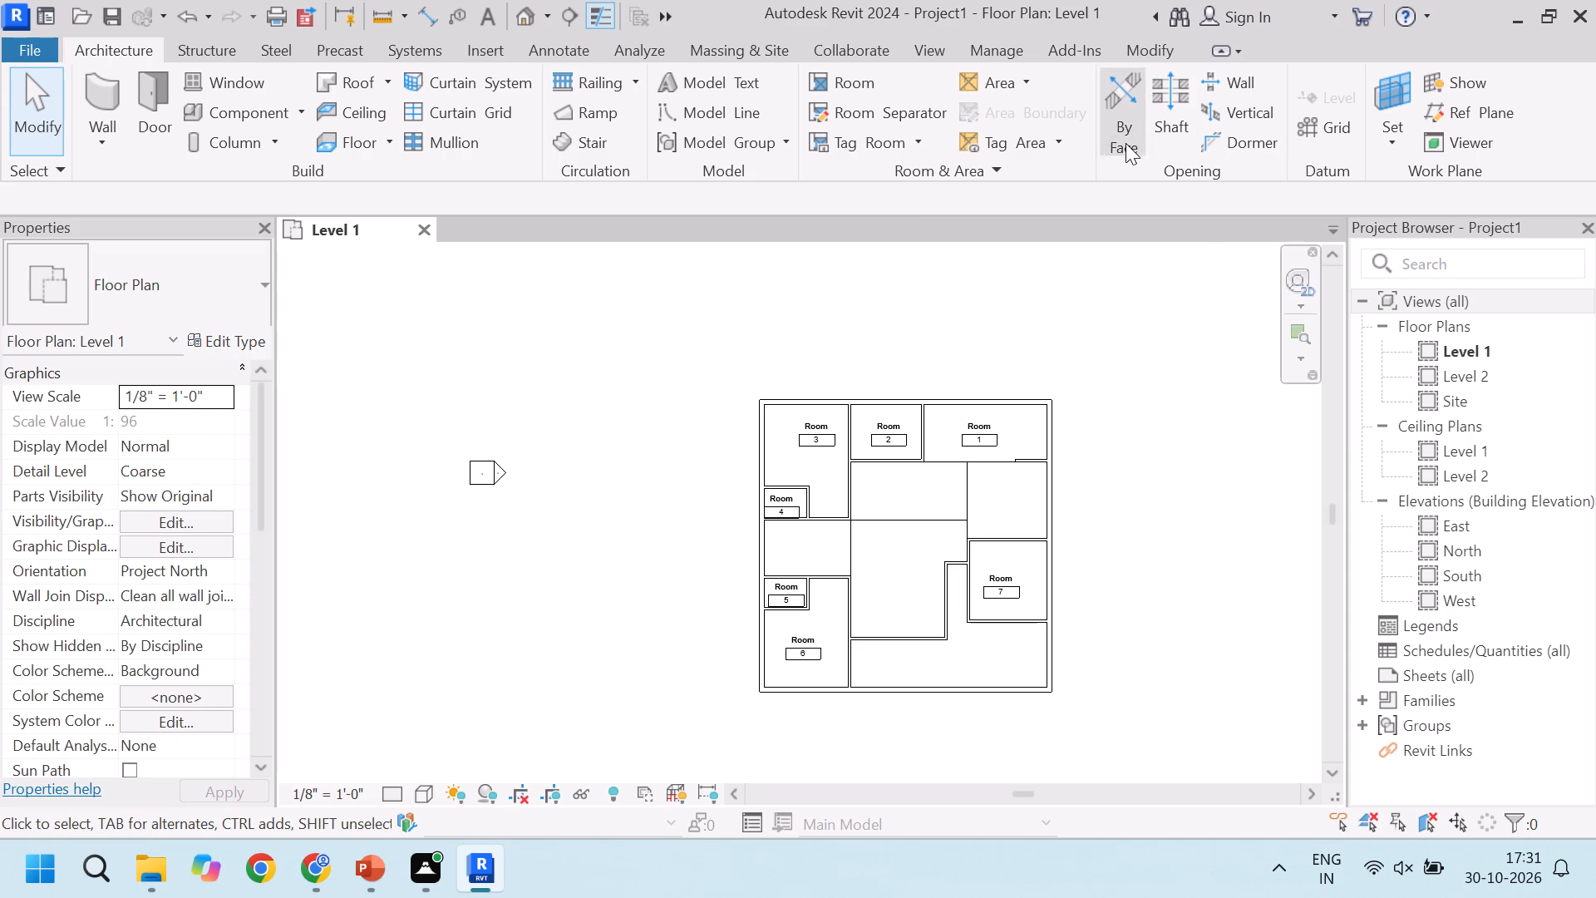
pyautogui.click(846, 83)
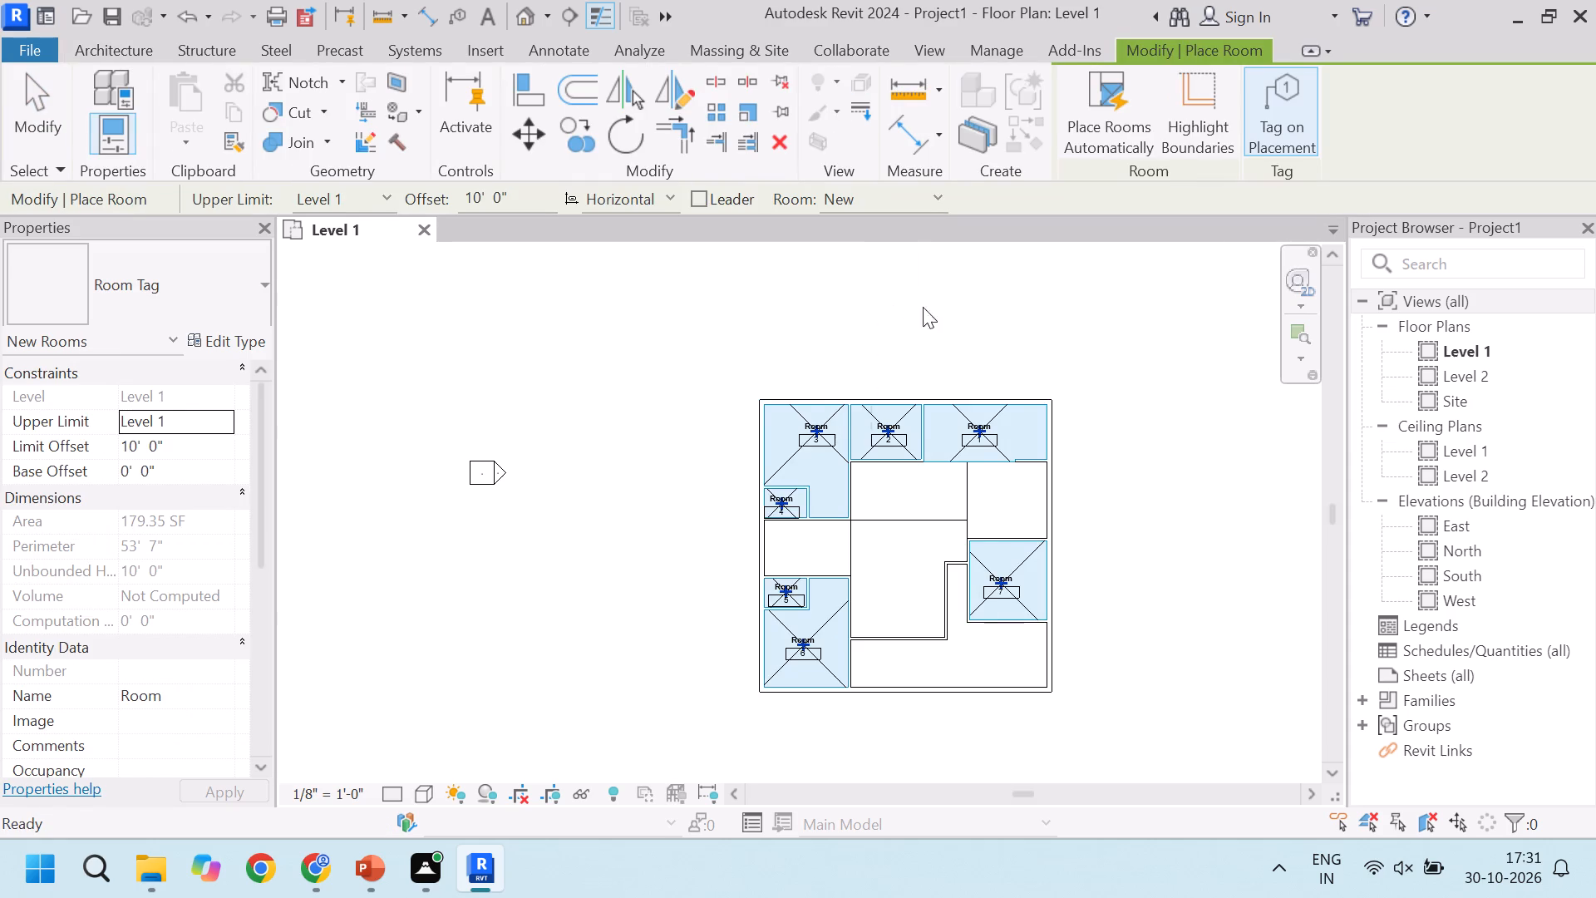
pyautogui.scroll(5, 948, 485)
pyautogui.click(881, 499)
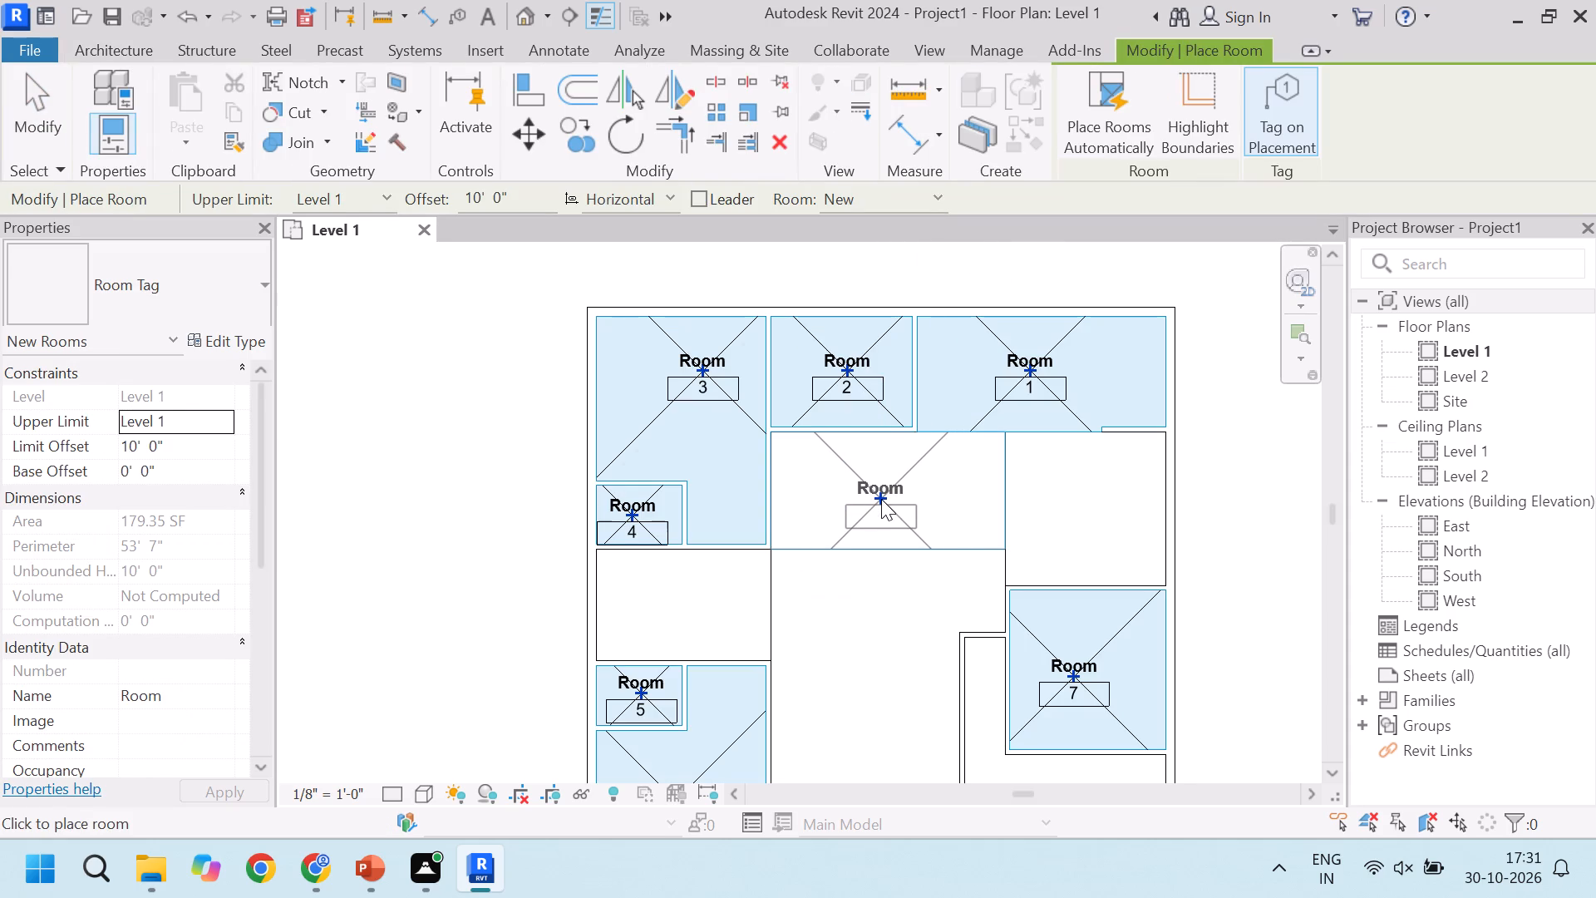
pyautogui.click(891, 628)
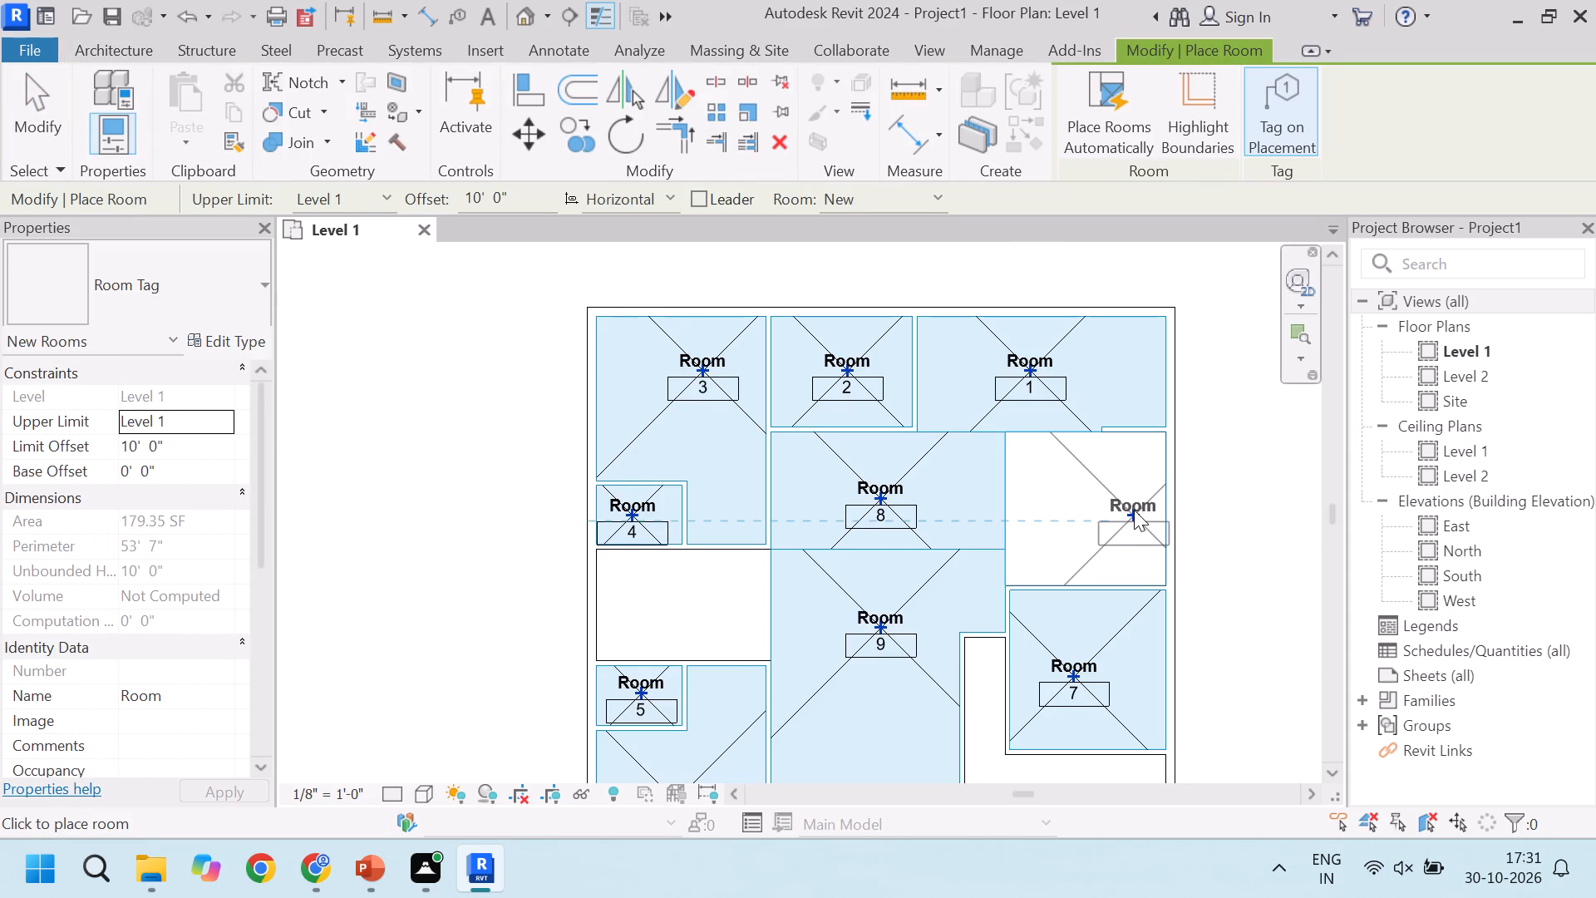
pyautogui.click(1134, 510)
pyautogui.press('Escape')
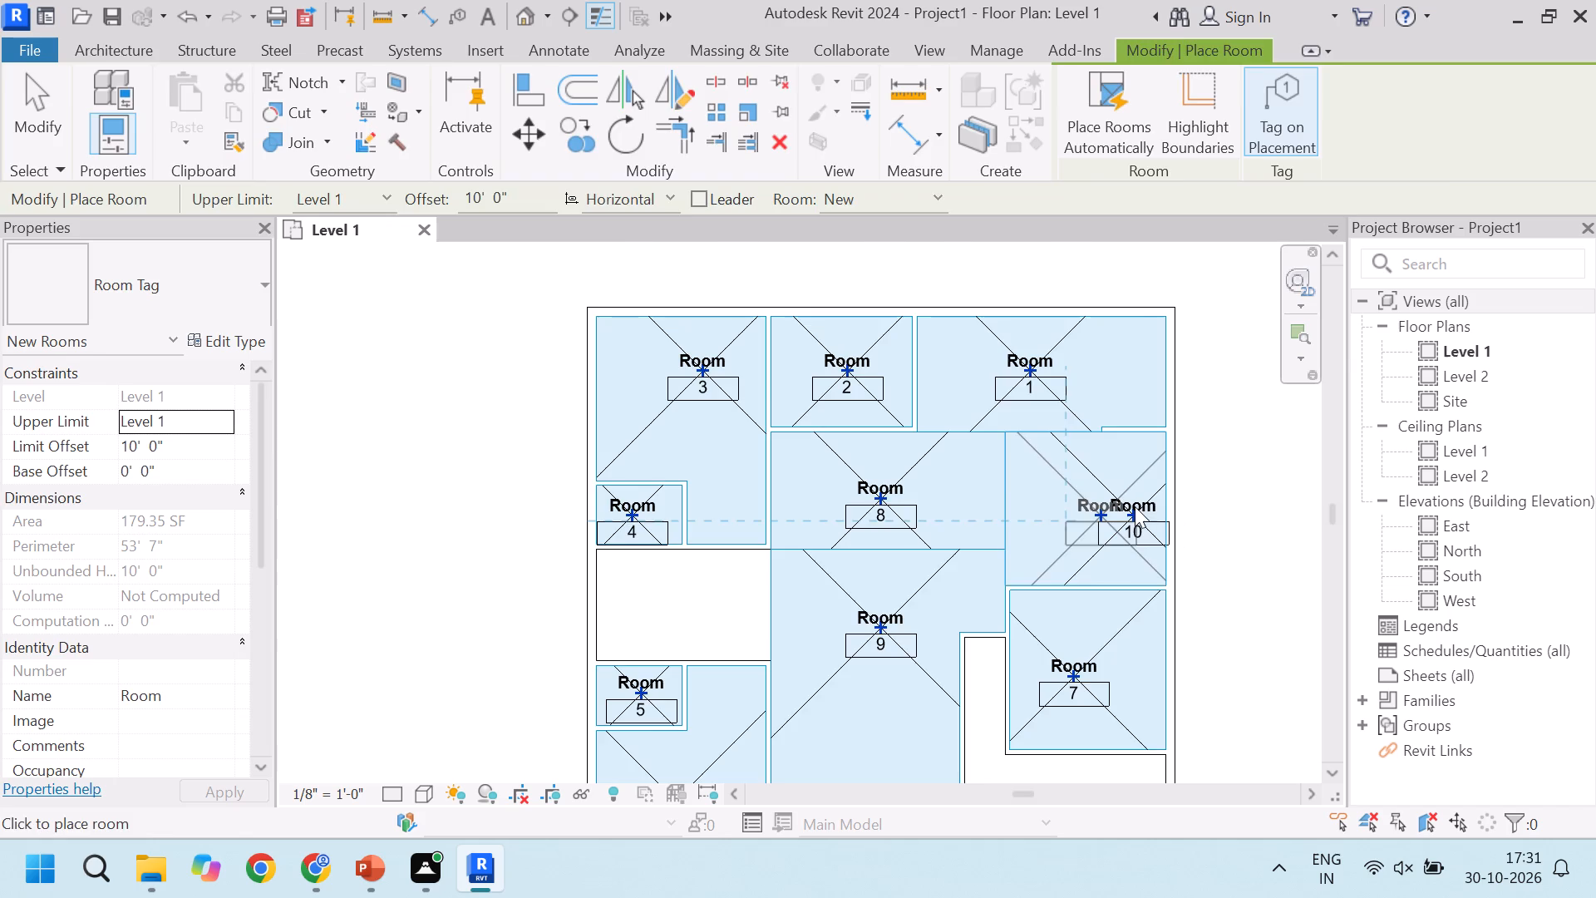
pyautogui.press('Escape')
pyautogui.press('Escape')
# Move Room 10's tag to the middle of its room, level with Room 8's tag.
pyautogui.click(1126, 511)
pyautogui.moveTo(1133, 543); pyautogui.dragTo(1043, 514)
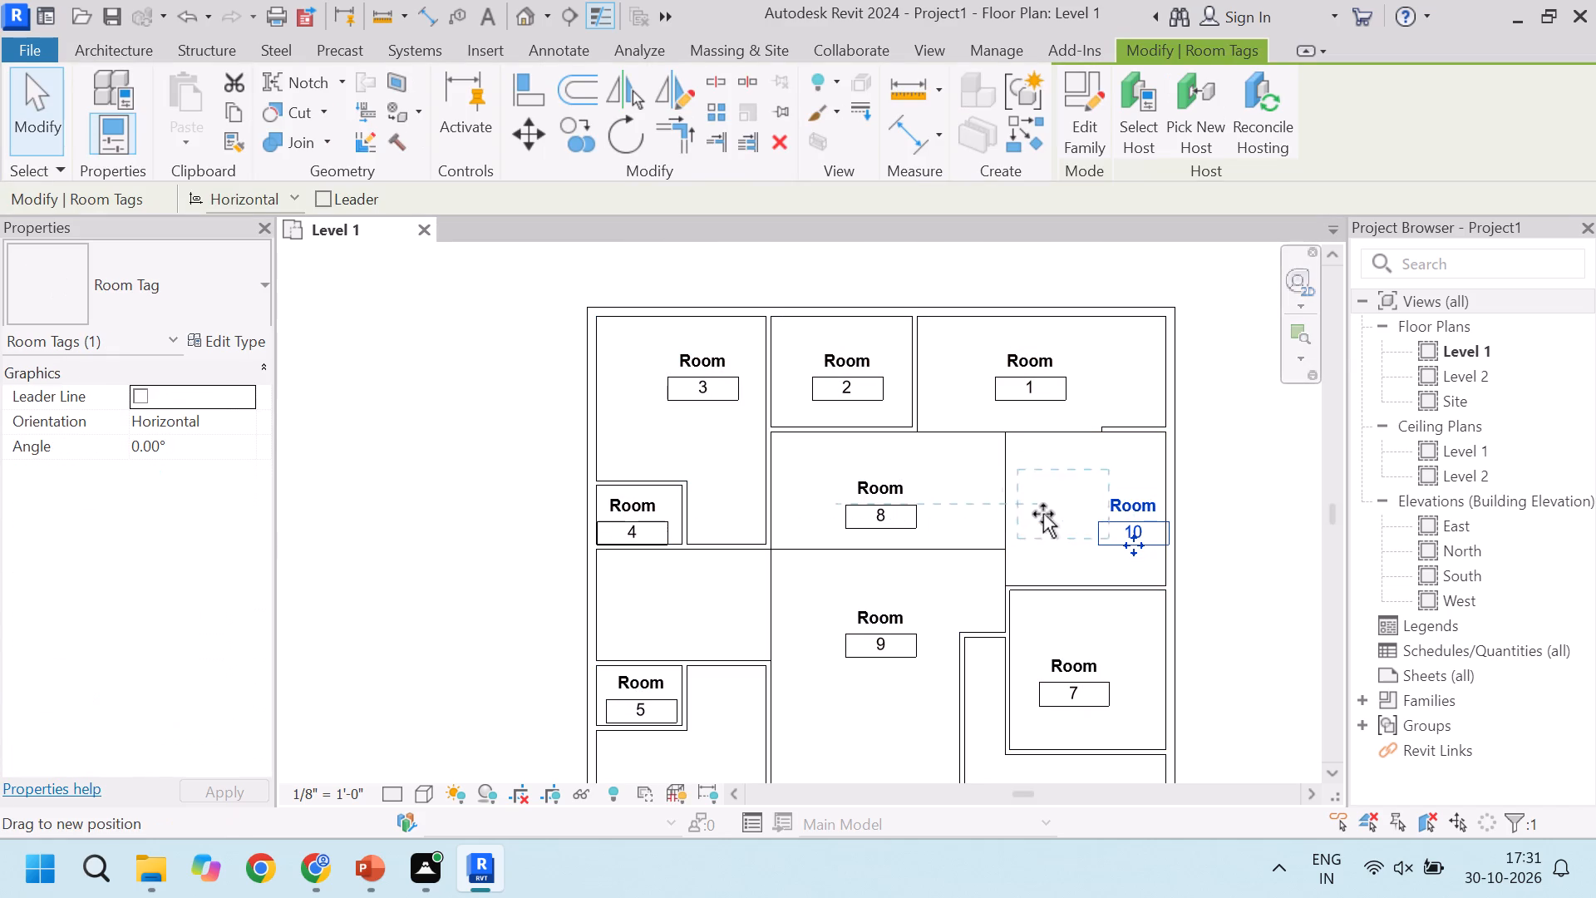
pyautogui.moveTo(1043, 514); pyautogui.dragTo(1096, 520)
pyautogui.click(1096, 520)
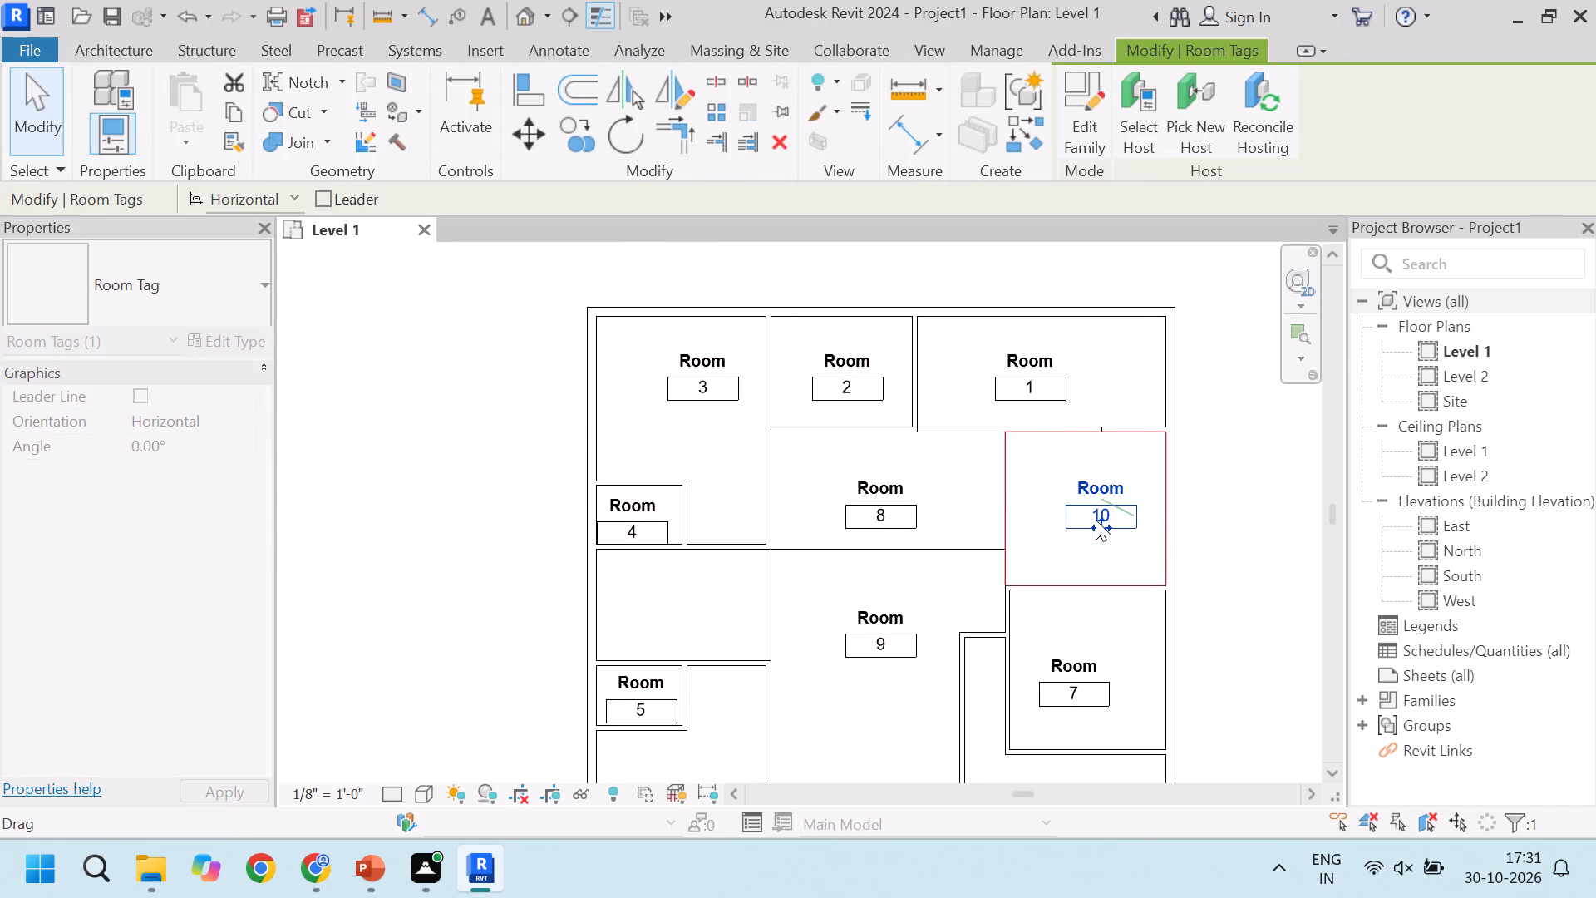
pyautogui.press('Escape')
# Look over the floor plan and examine the numbered room tags across all the spaces.
pyautogui.scroll(-4, 945, 493)
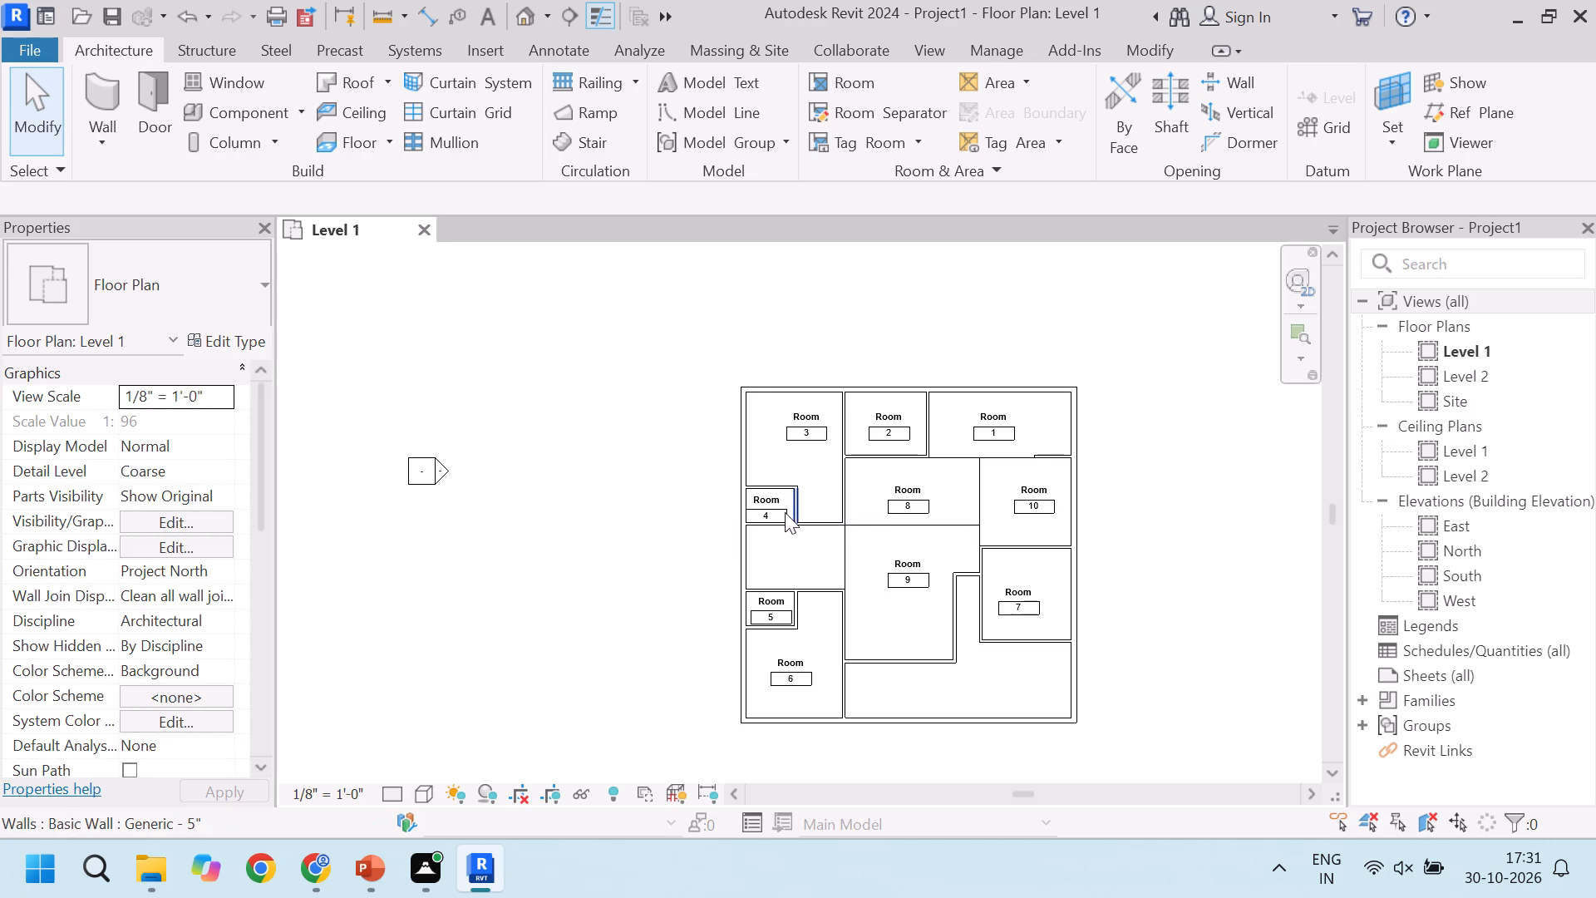
pyautogui.scroll(2, 789, 586)
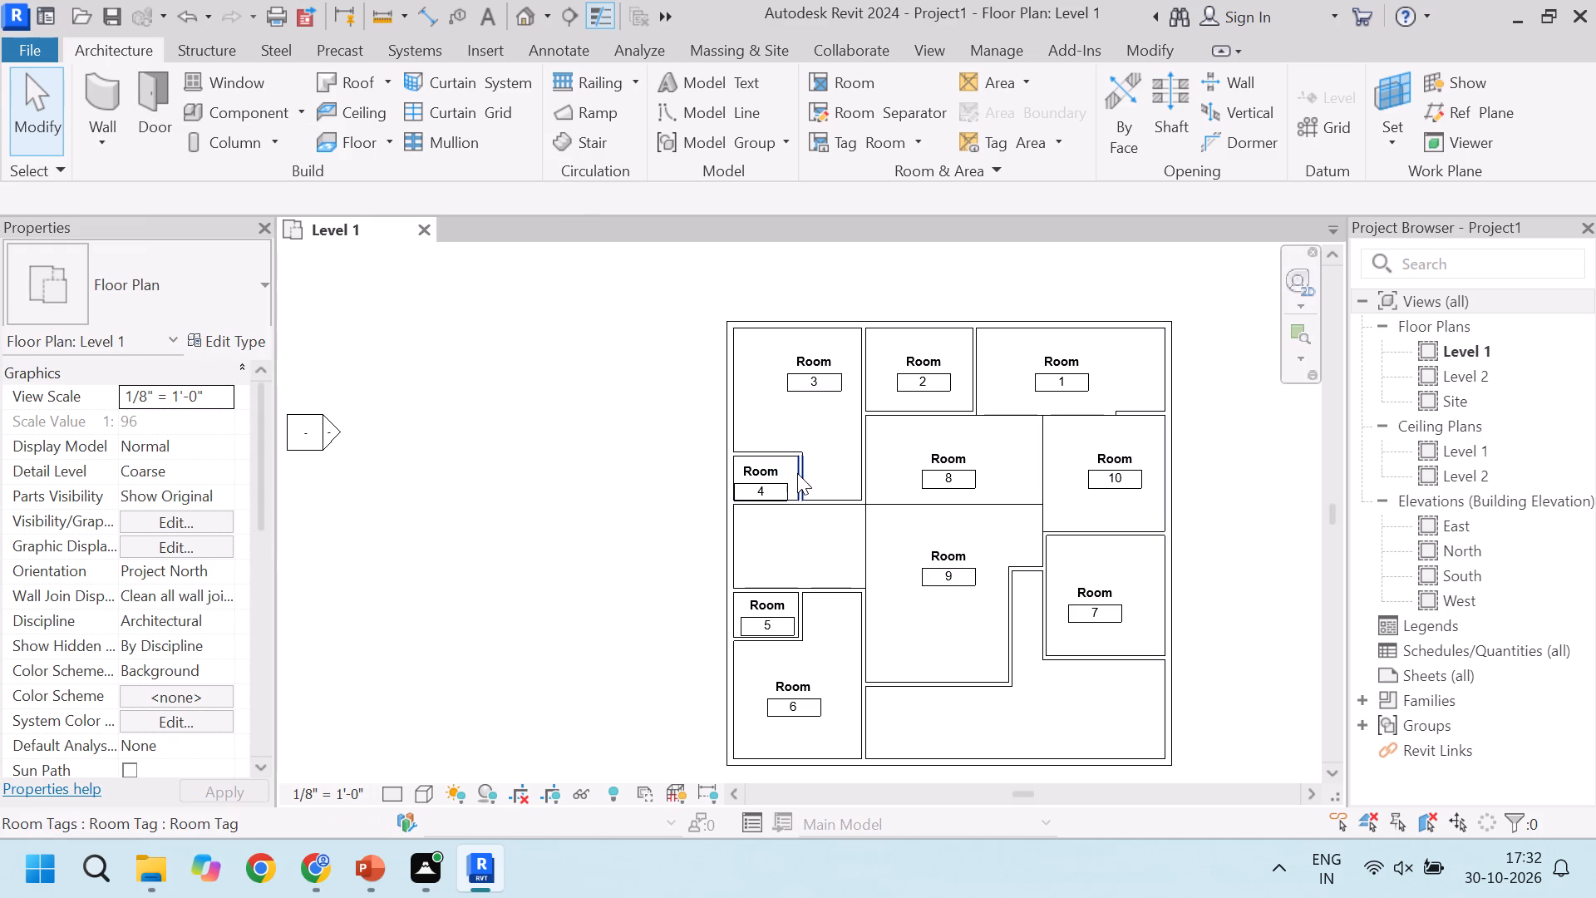
pyautogui.scroll(4, 899, 417)
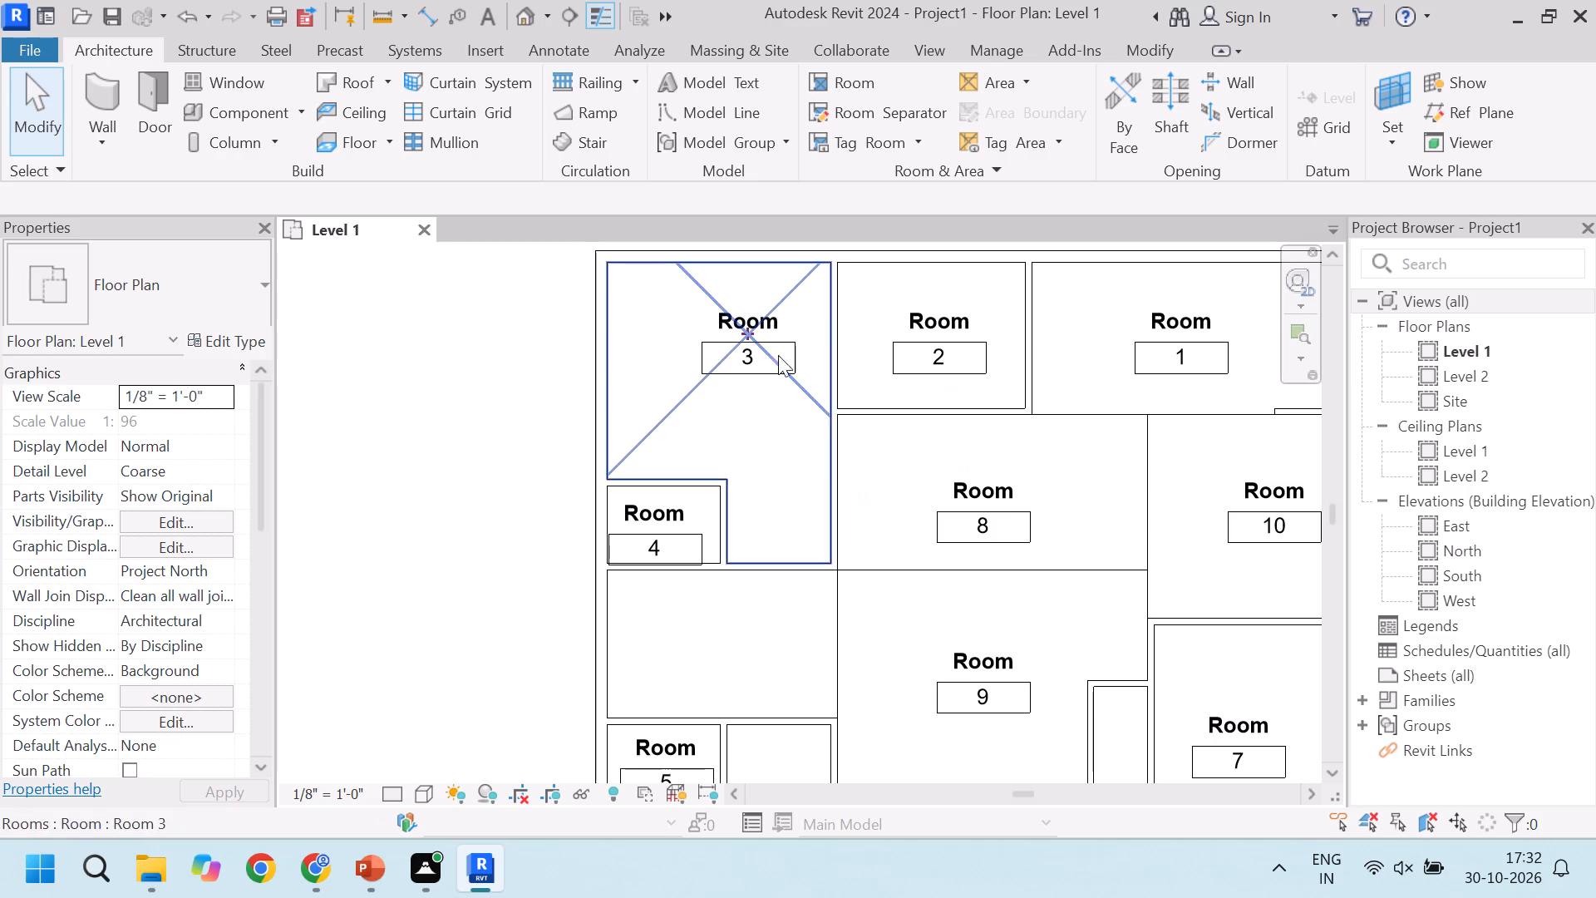
pyautogui.scroll(-4, 809, 357)
pyautogui.scroll(4, 762, 360)
pyautogui.scroll(-4, 675, 382)
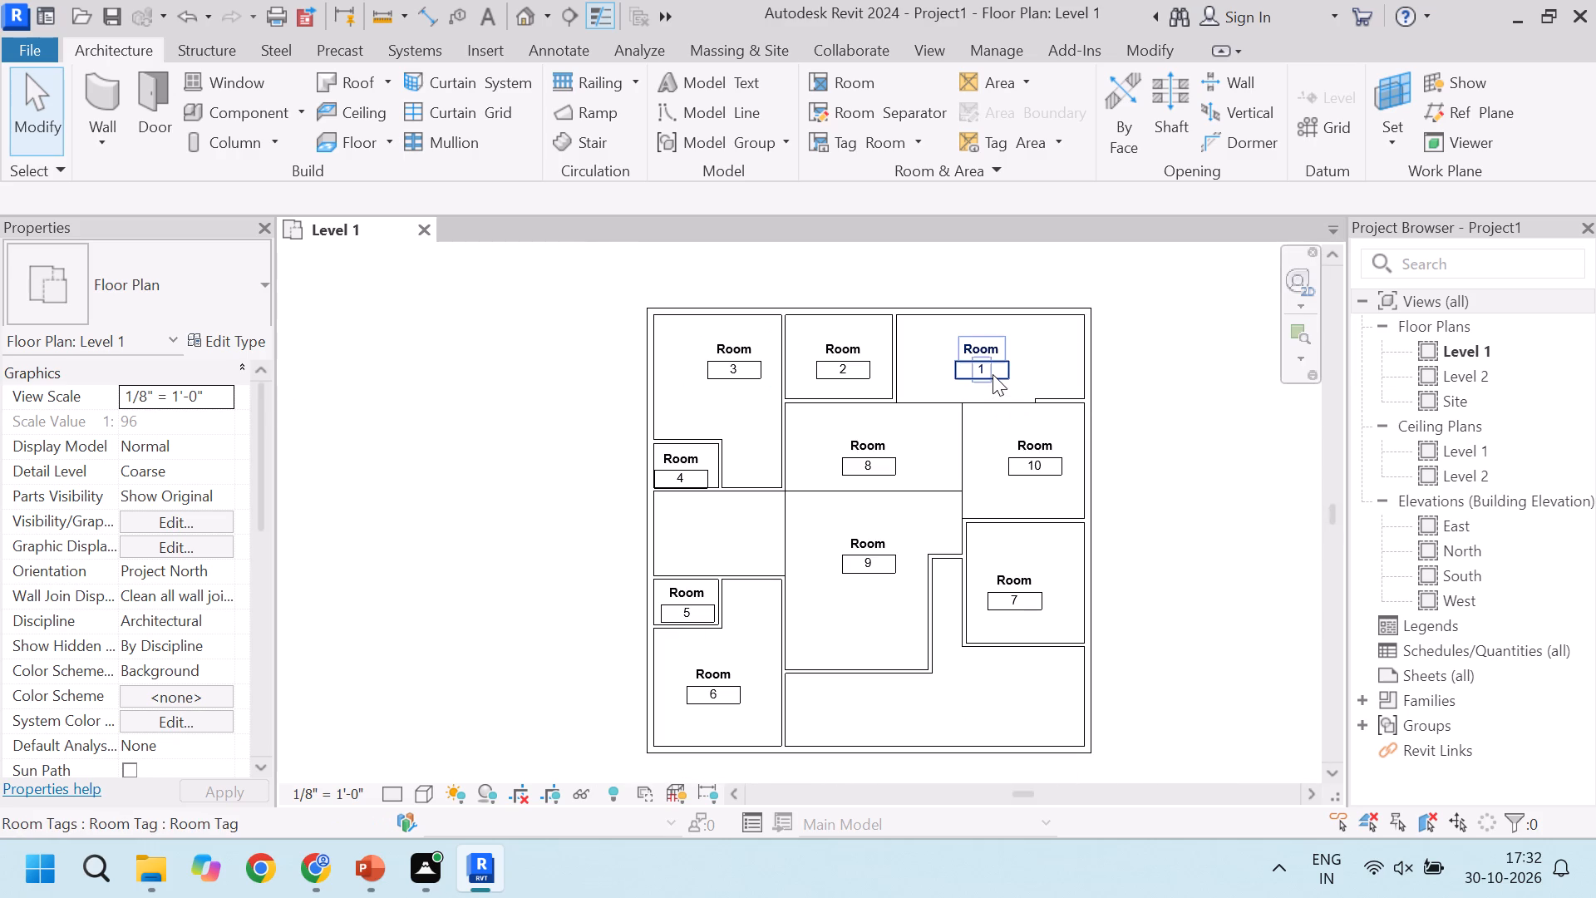
pyautogui.scroll(-3, 874, 377)
pyautogui.scroll(3, 996, 548)
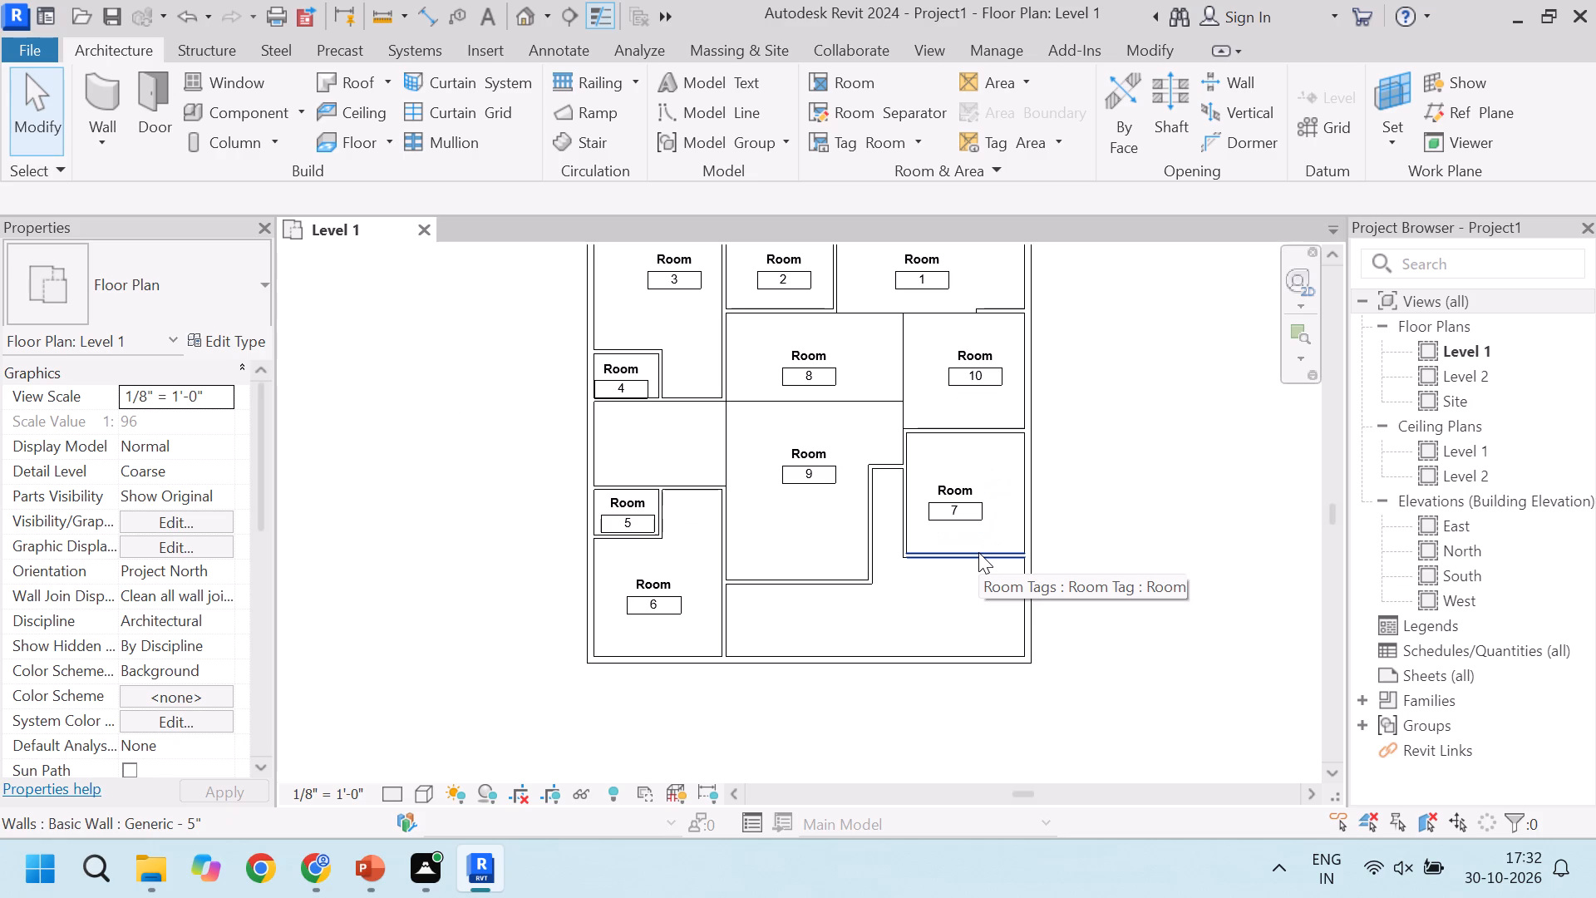
pyautogui.scroll(3, 967, 488)
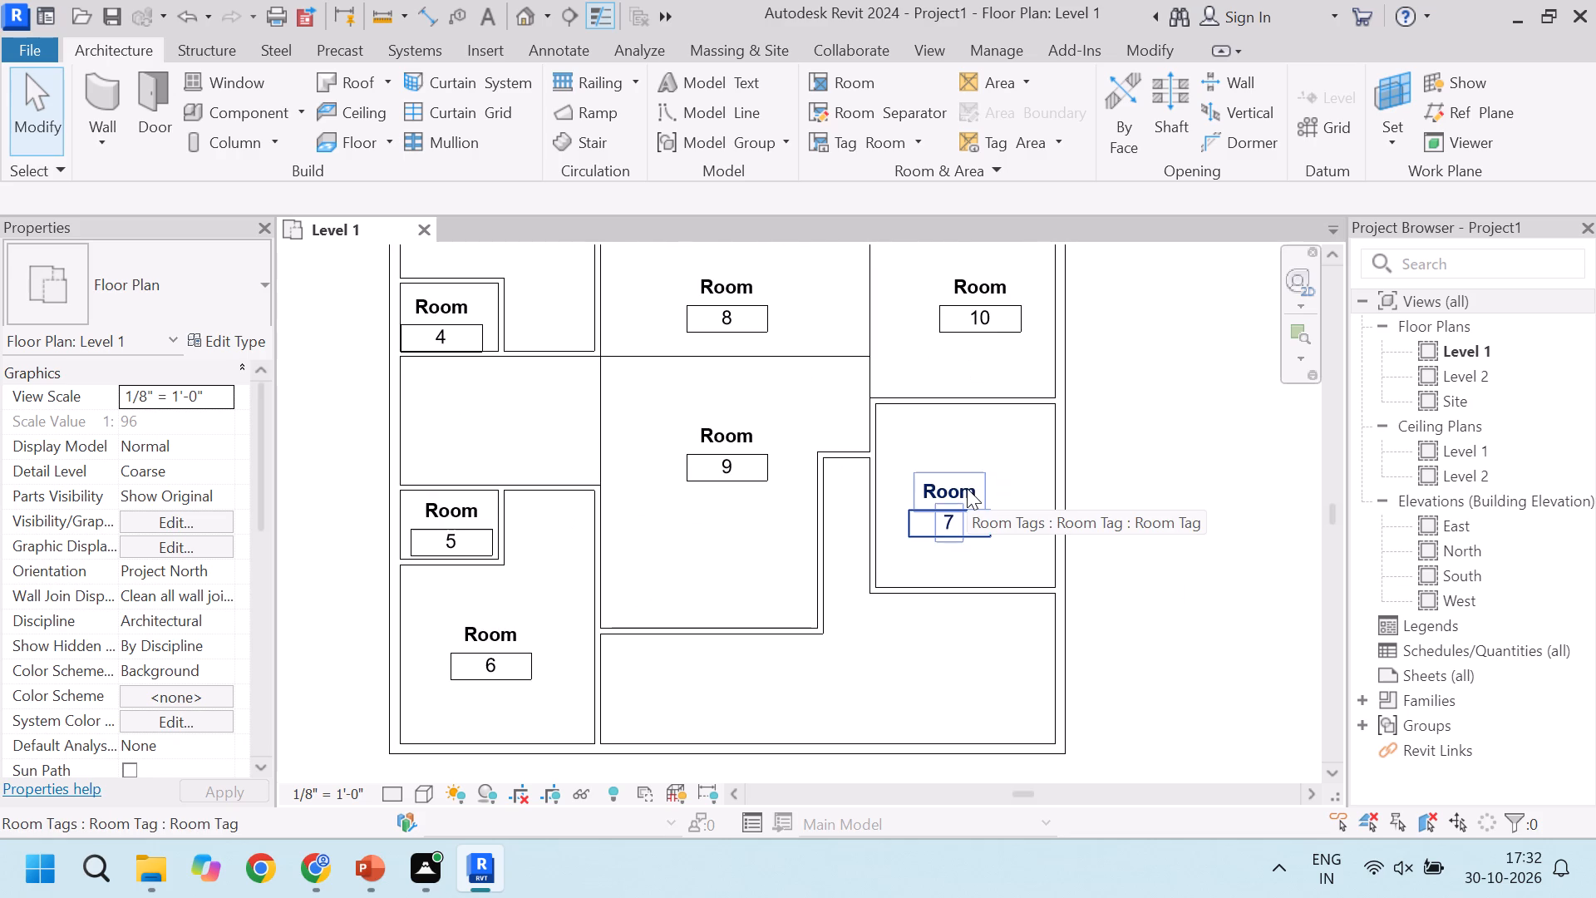
pyautogui.scroll(-2, 818, 508)
pyautogui.scroll(3, 750, 498)
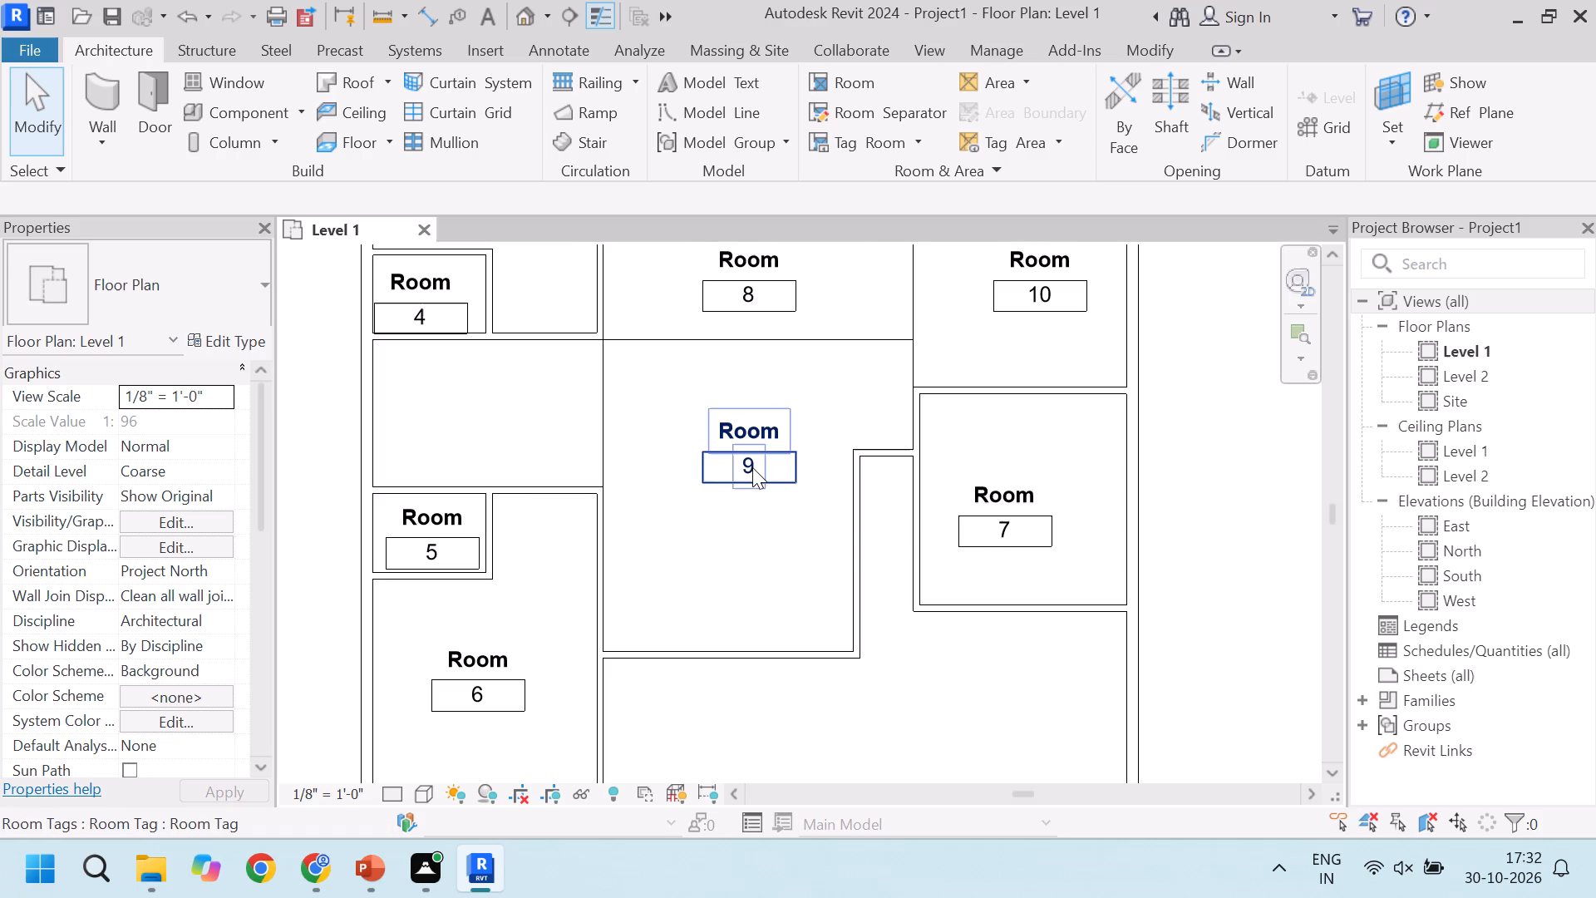
# Rename Room 9 as HALL in its room tag.
pyautogui.scroll(-3, 752, 467)
pyautogui.scroll(4, 742, 463)
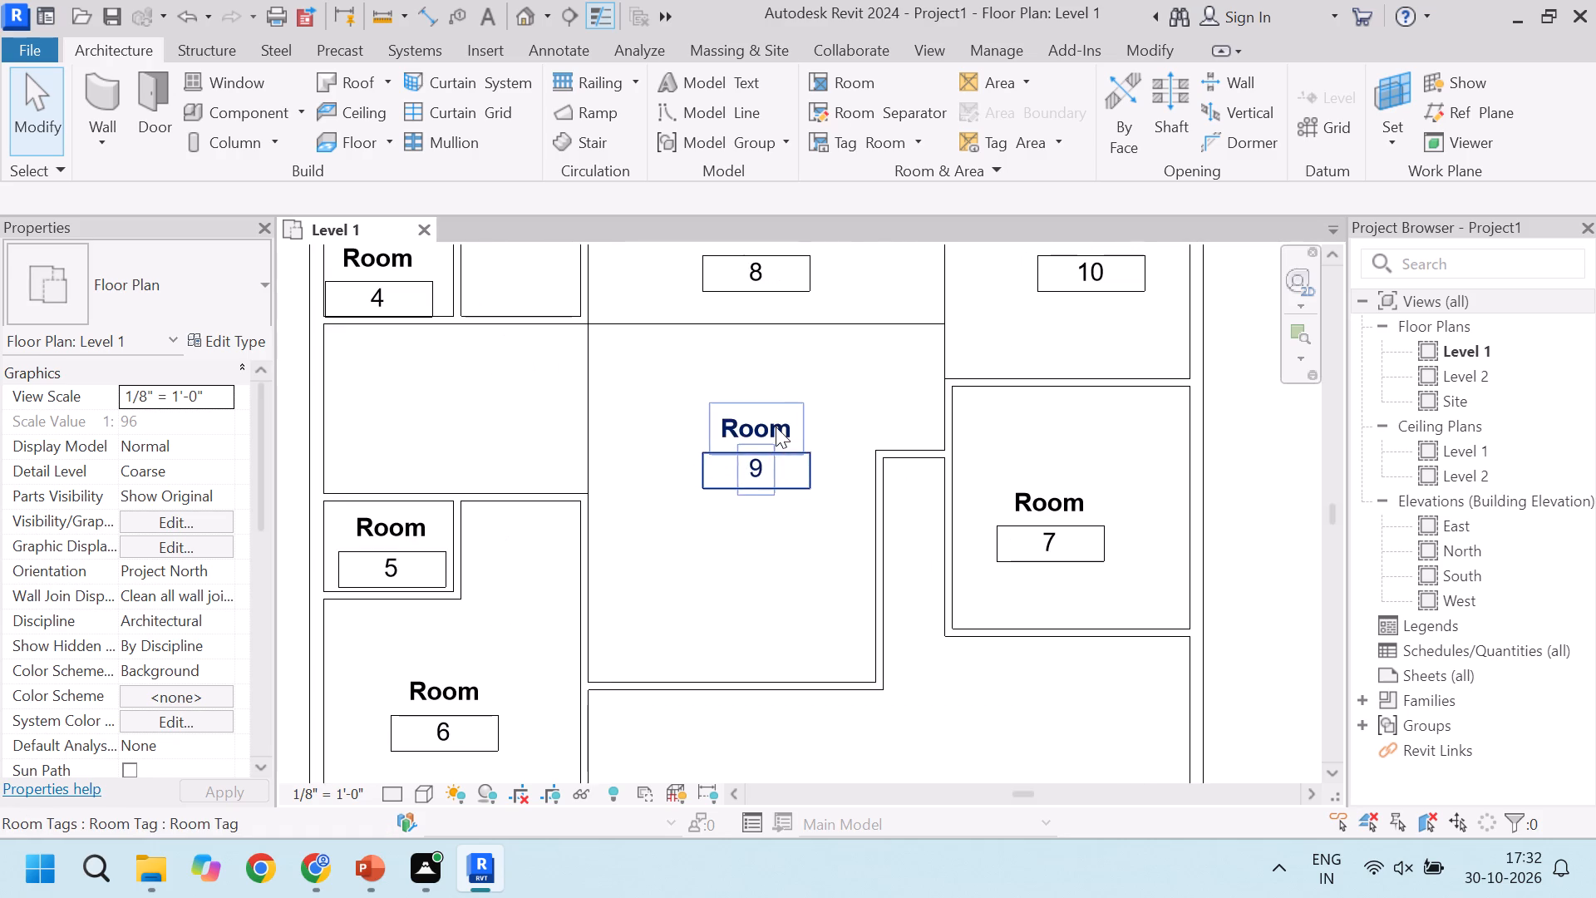
pyautogui.doubleClick(776, 427)
pyautogui.press('h')
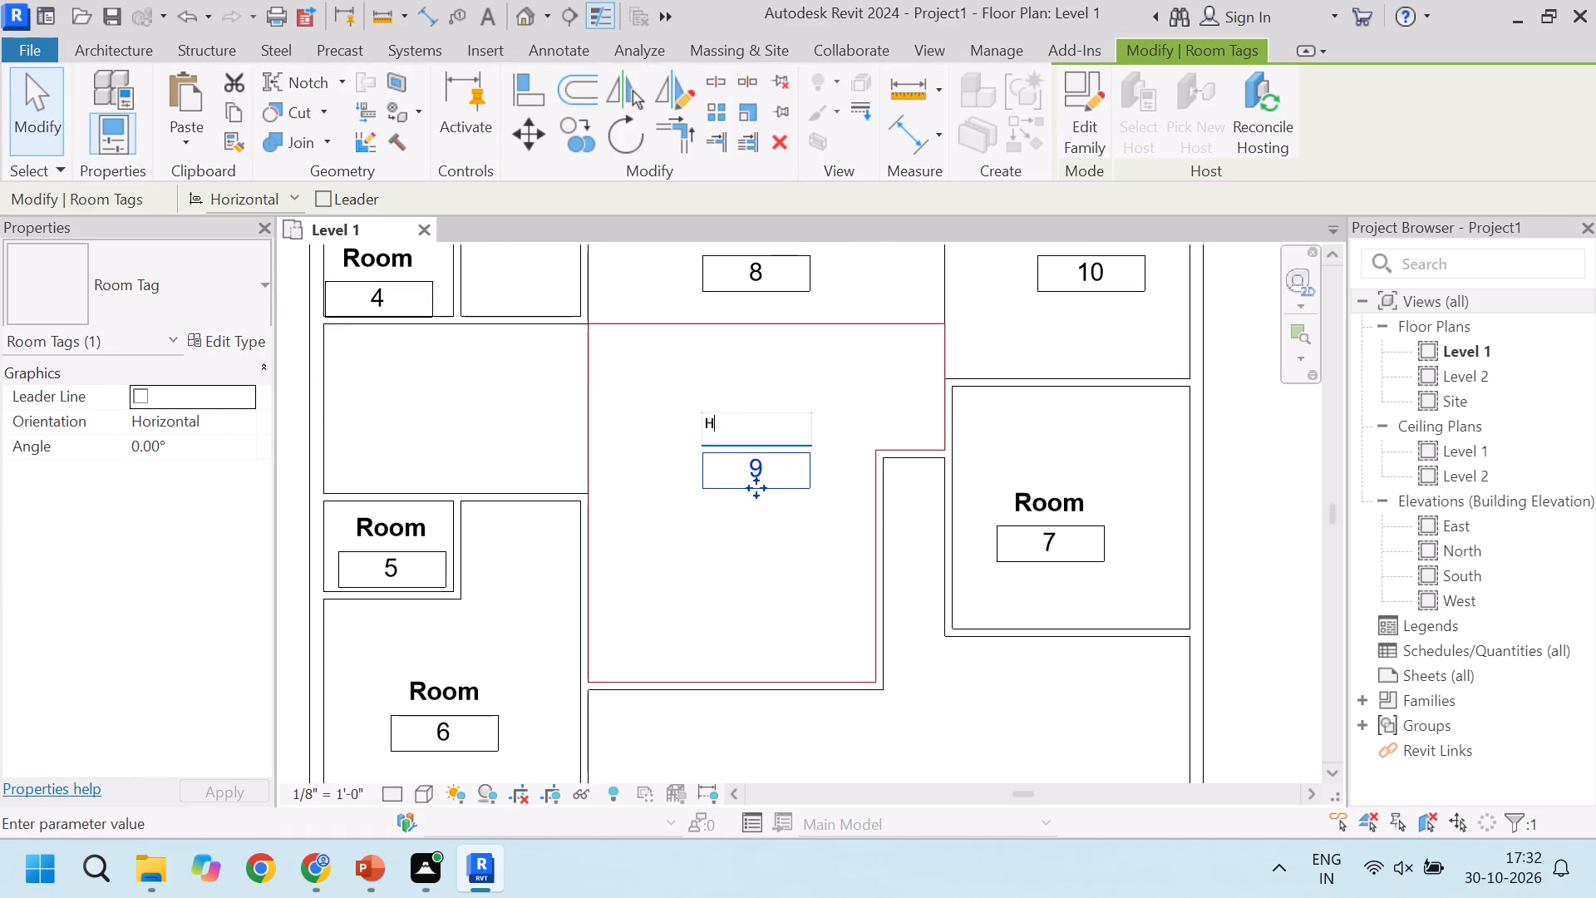
pyautogui.write('ALL')
pyautogui.click(769, 612)
pyautogui.scroll(-4, 722, 485)
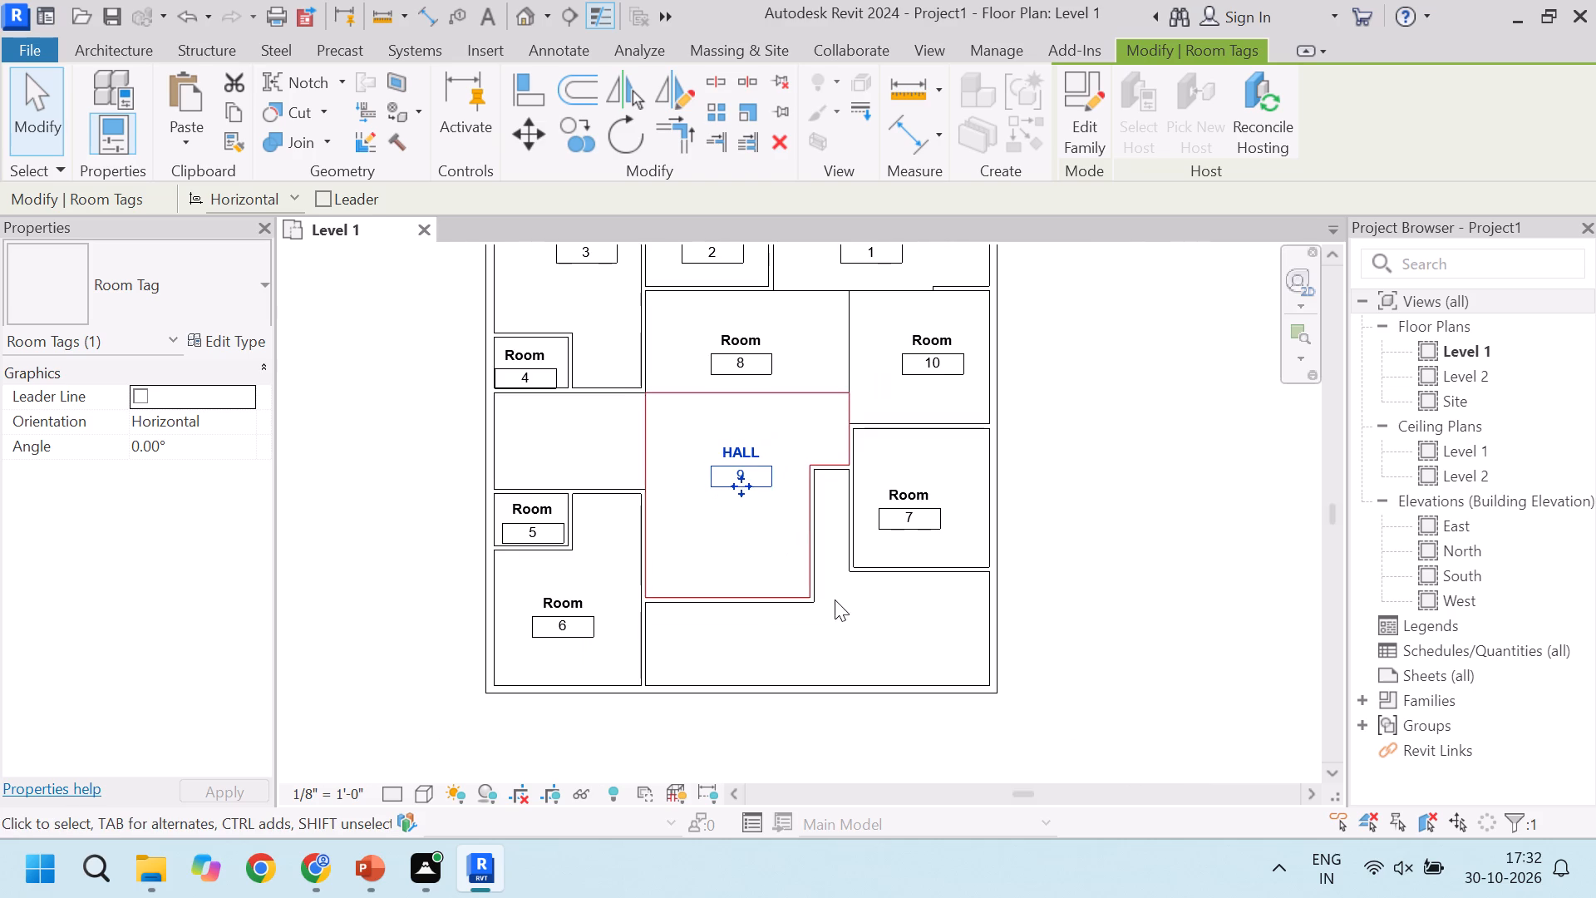
pyautogui.click(843, 631)
# Open the Room Tag family for editing from Room 8's tag.
pyautogui.scroll(-4, 682, 590)
pyautogui.scroll(4, 727, 516)
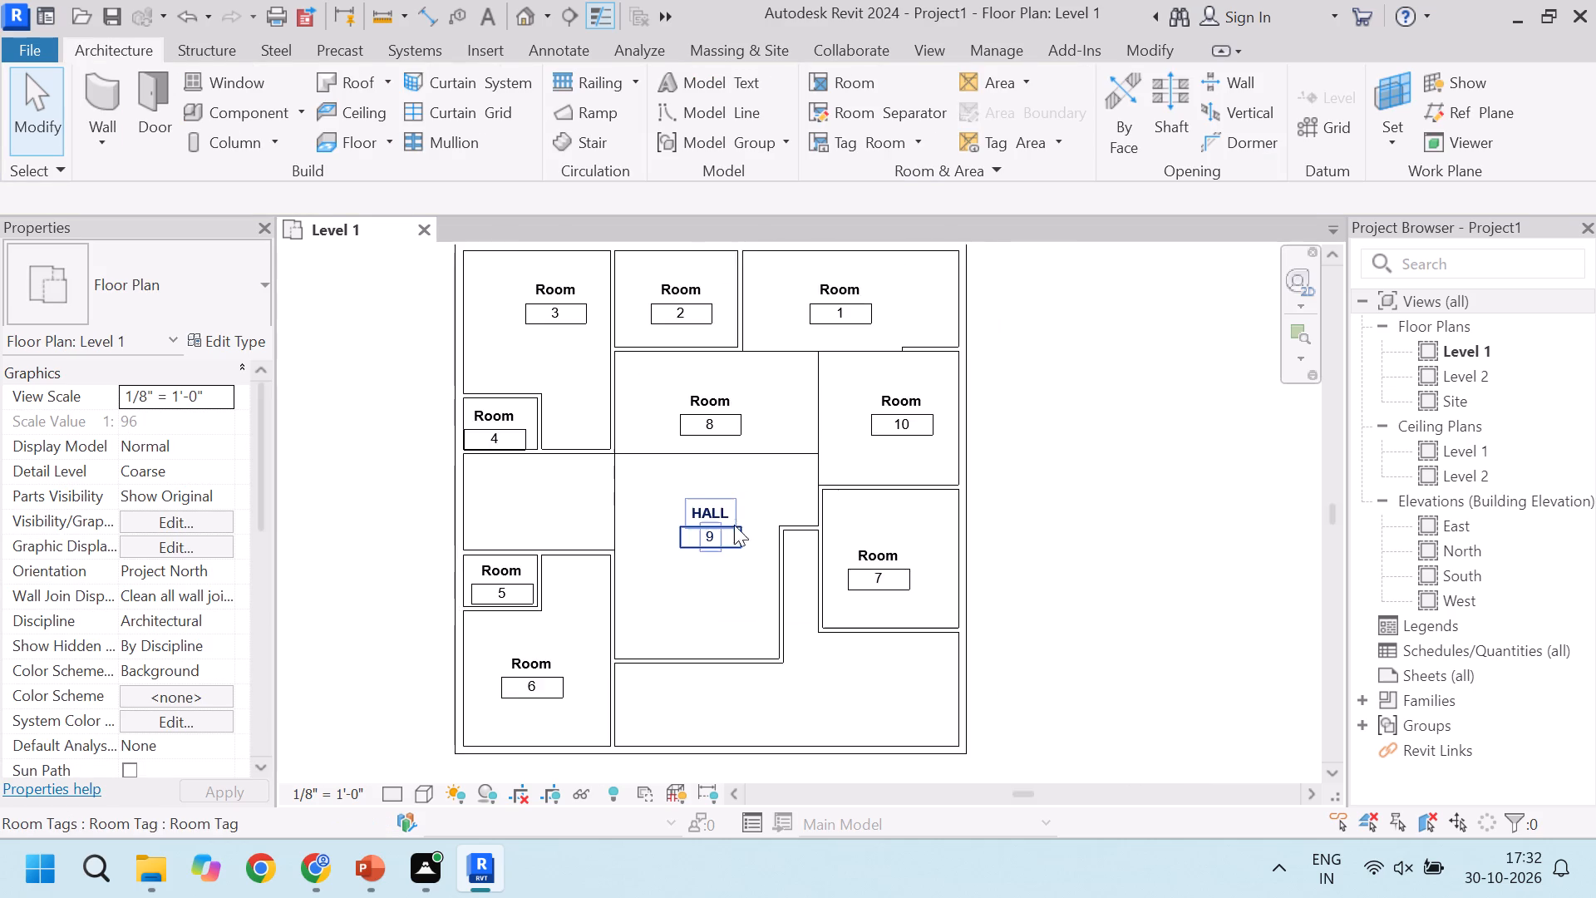
pyautogui.scroll(3, 727, 531)
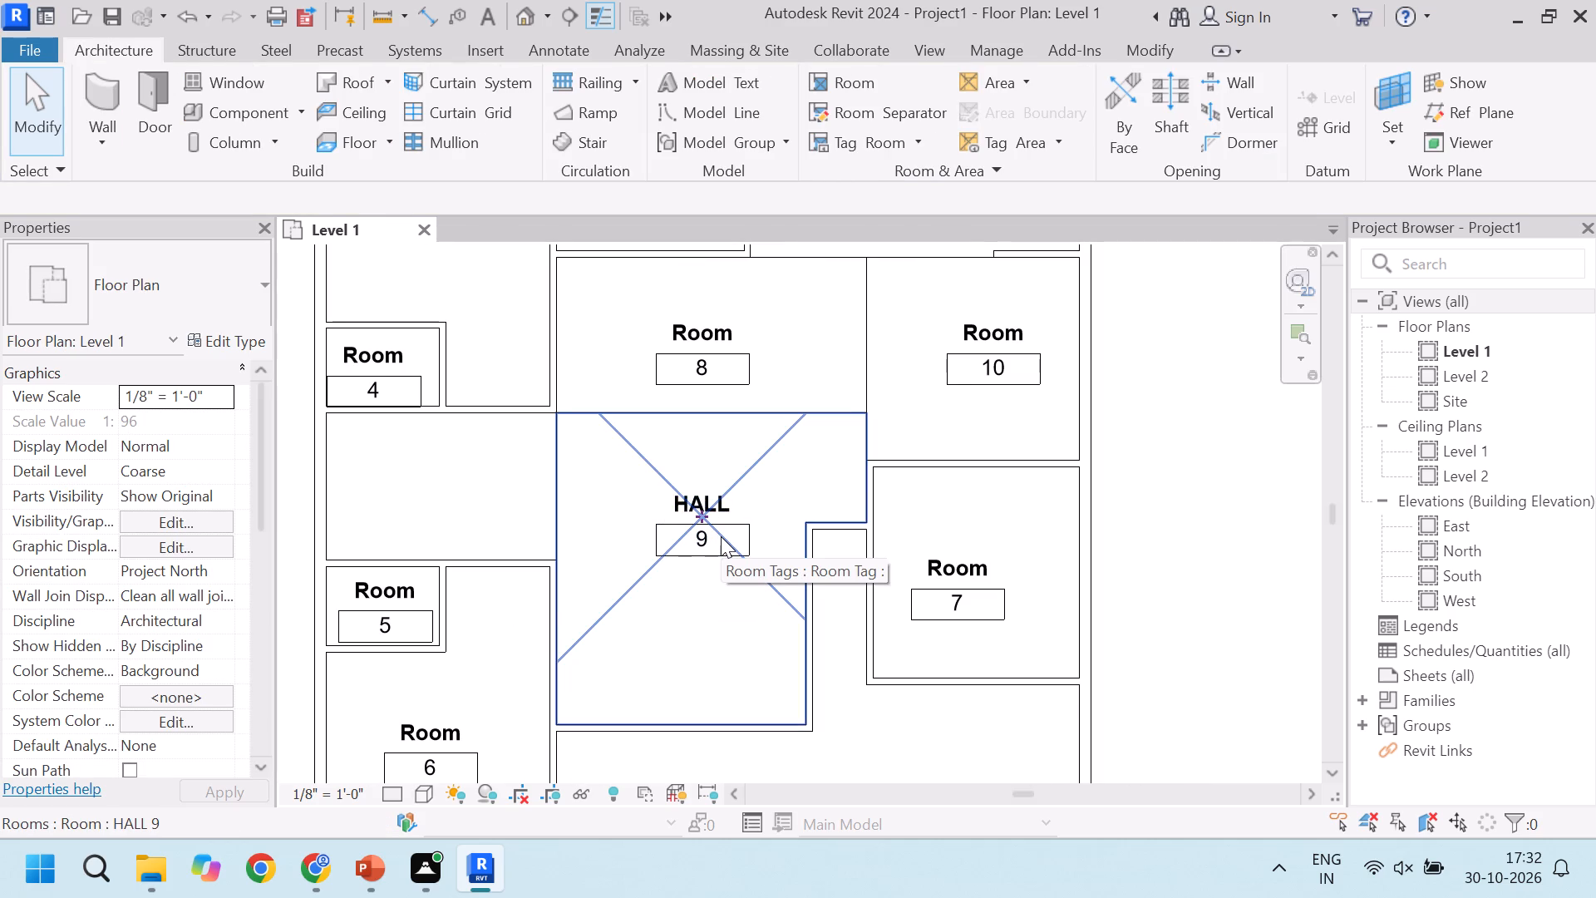
pyautogui.scroll(-2, 815, 515)
pyautogui.scroll(4, 751, 525)
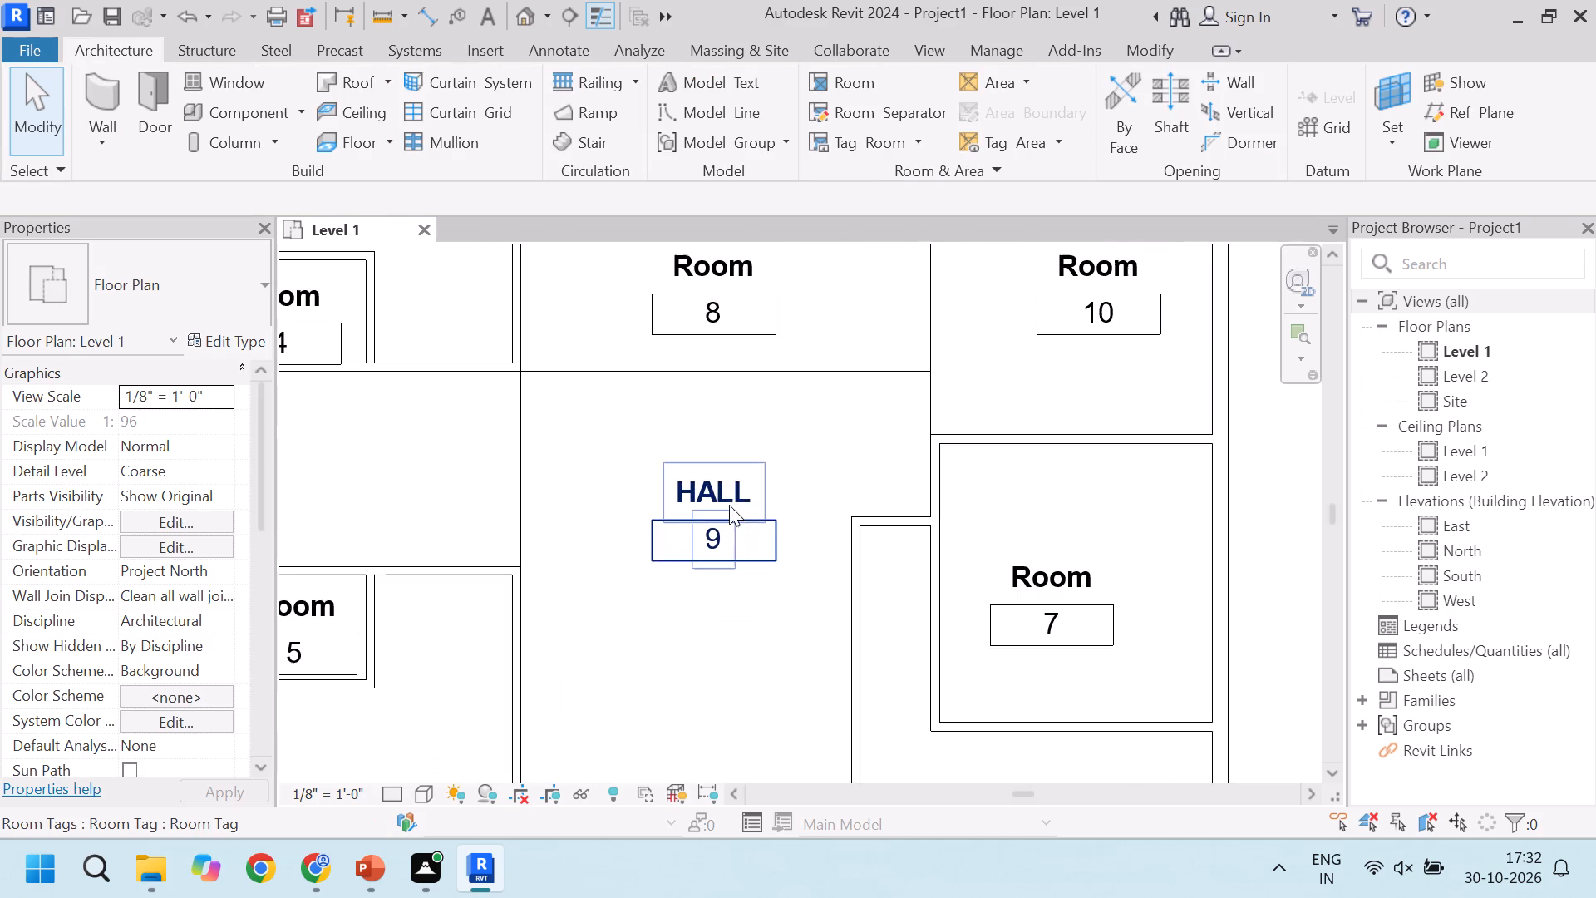
pyautogui.scroll(-3, 775, 540)
pyautogui.click(752, 365)
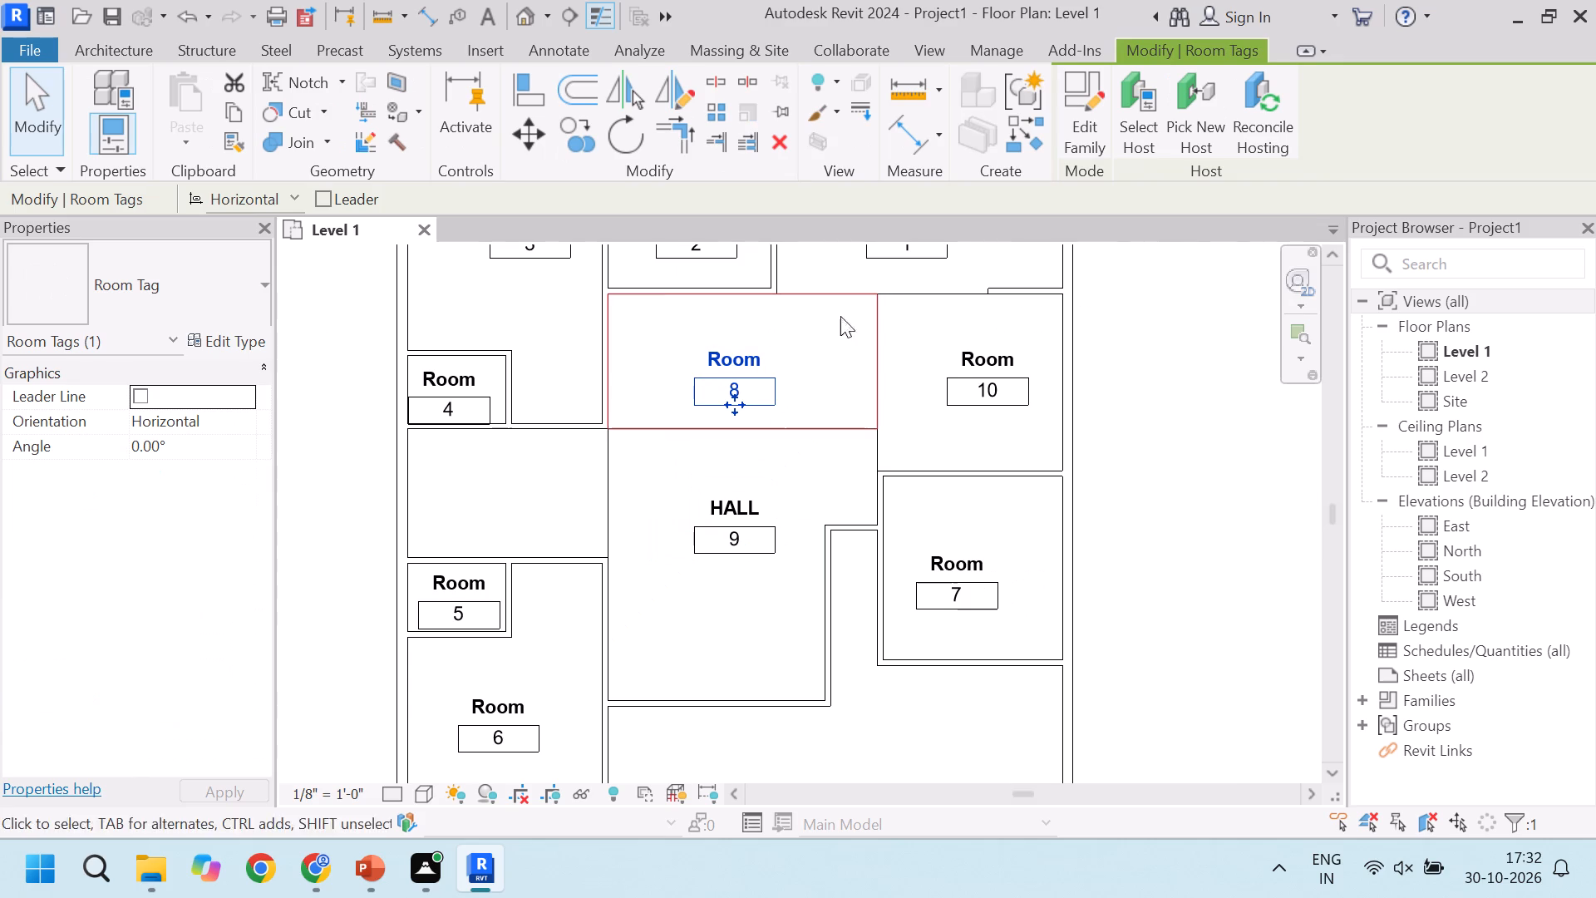
pyautogui.click(1091, 139)
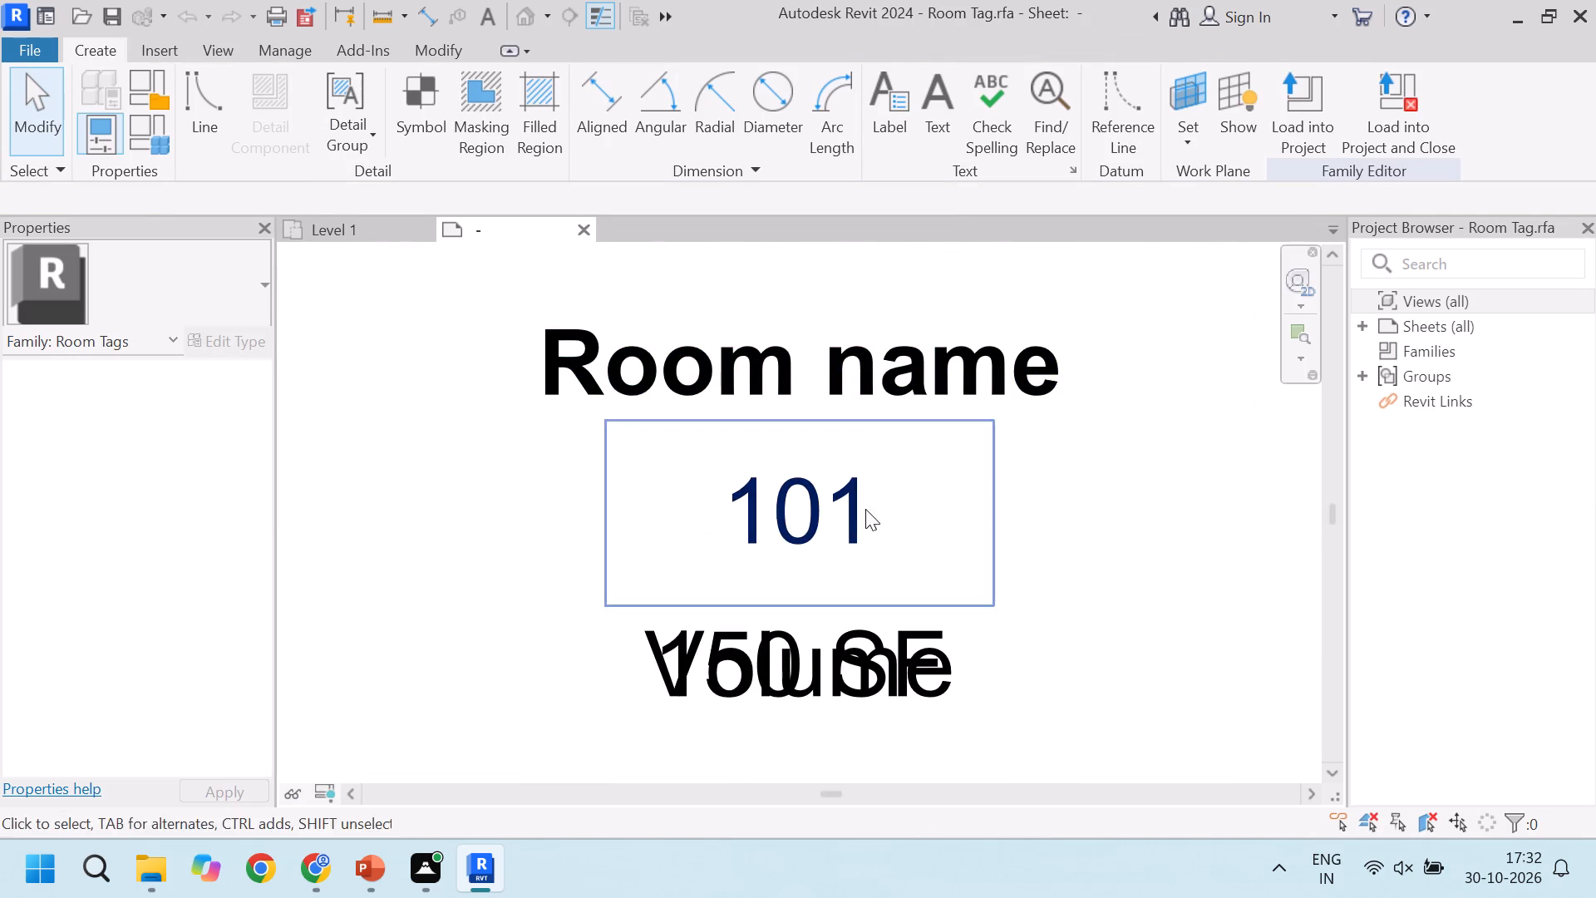
# Delete the Volume, 150 SF area and 101 number labels from the room tag family.
pyautogui.click(864, 669)
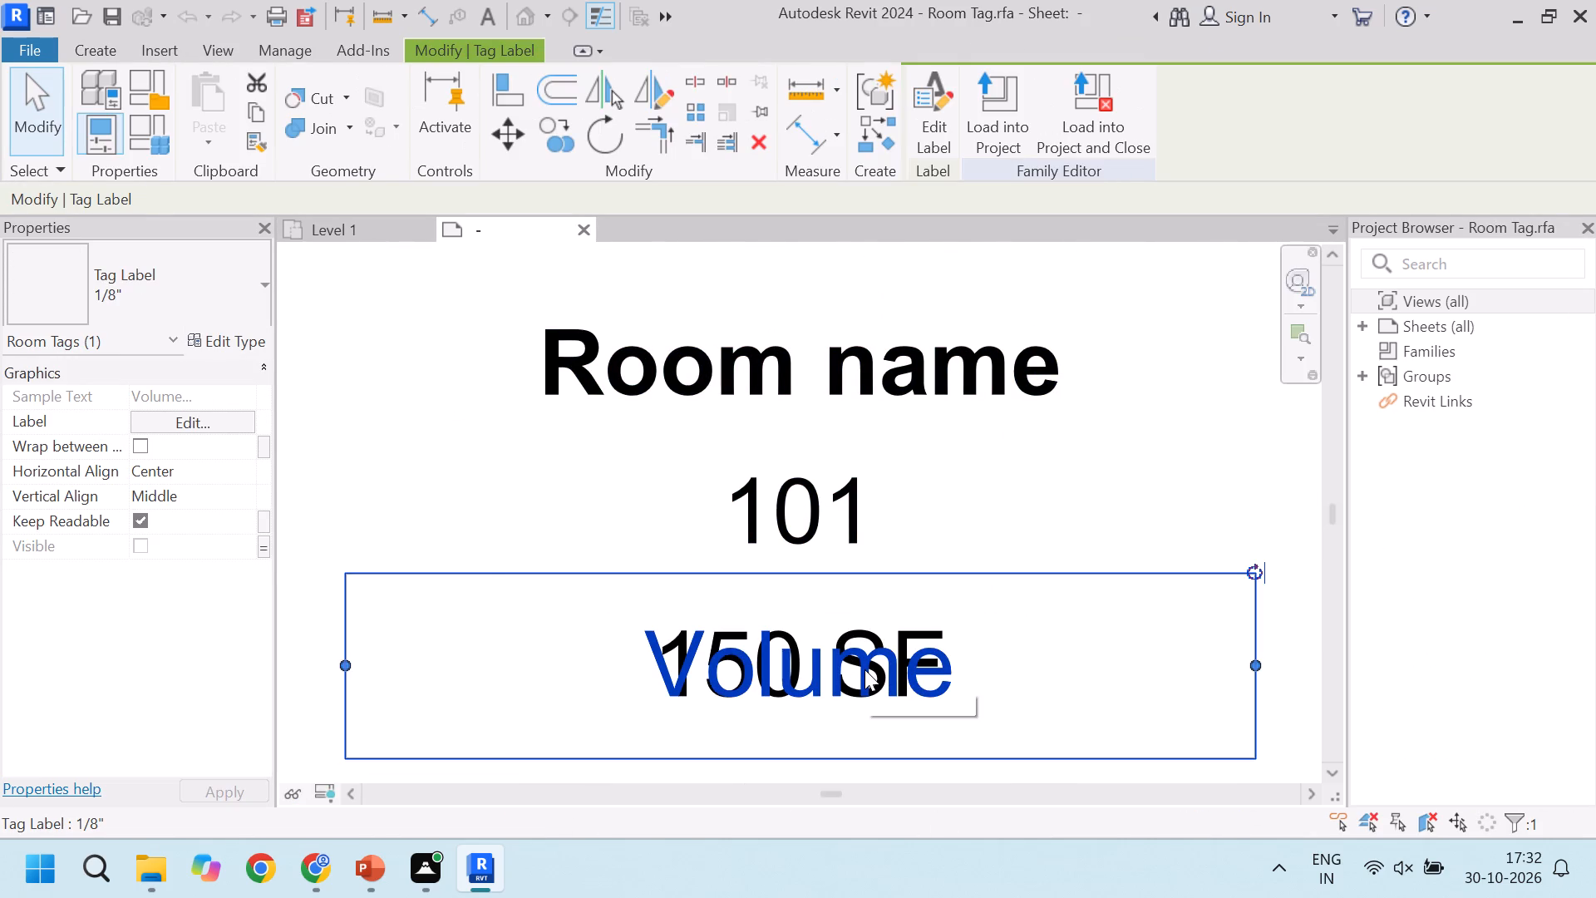
pyautogui.press('Delete')
pyautogui.click(864, 669)
pyautogui.press('Delete')
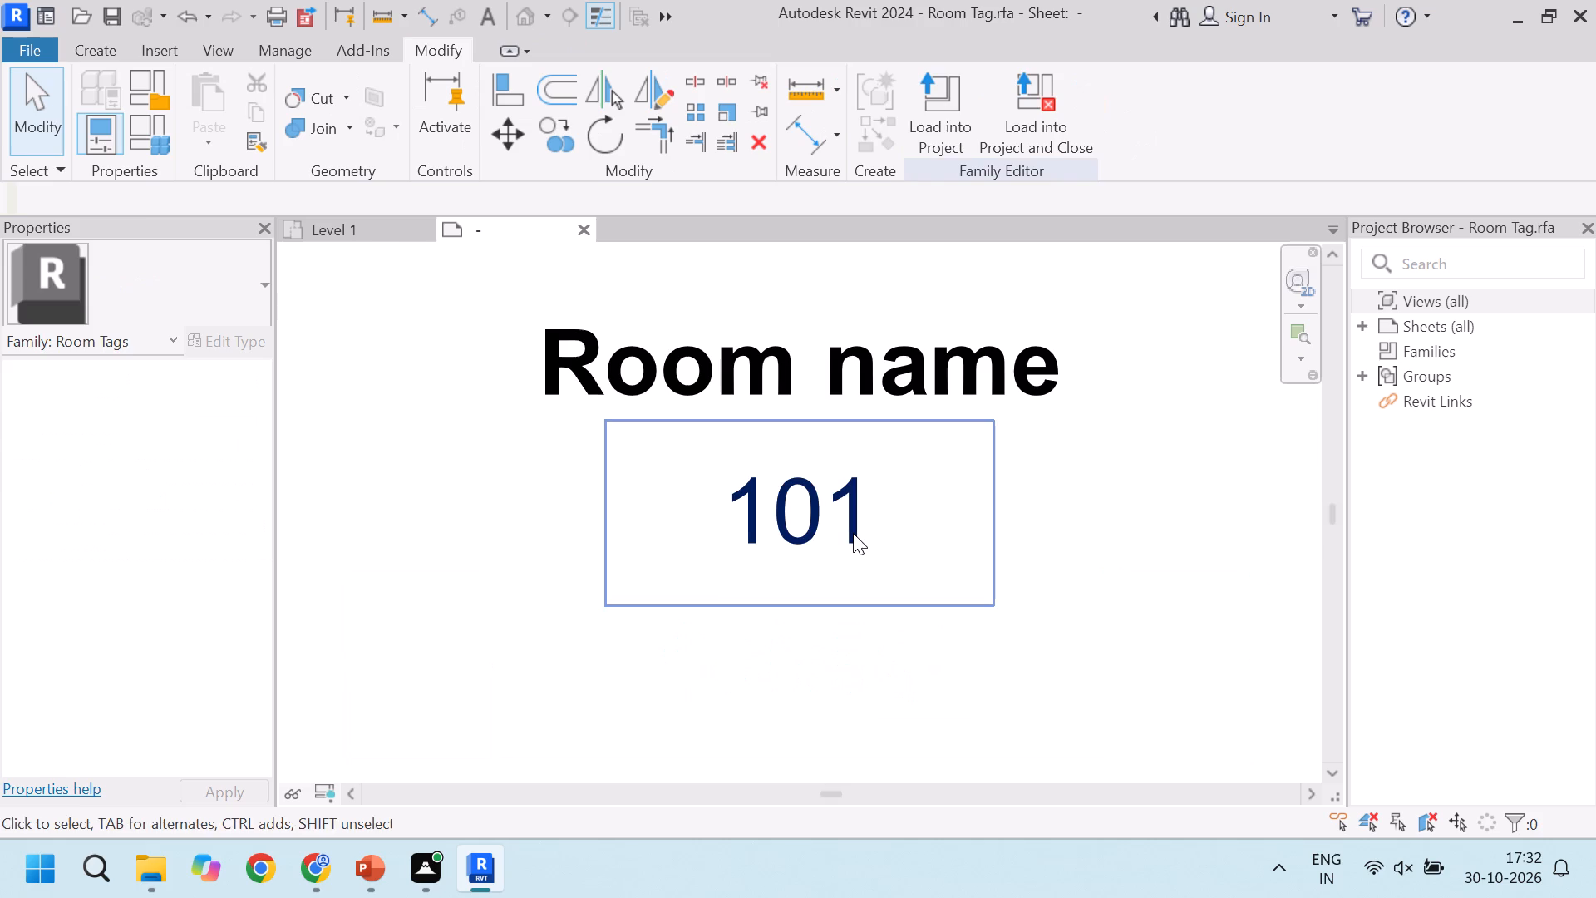
pyautogui.click(853, 533)
pyautogui.press('Delete')
# Copy the Room name label straight down by about 49/128".
pyautogui.click(855, 387)
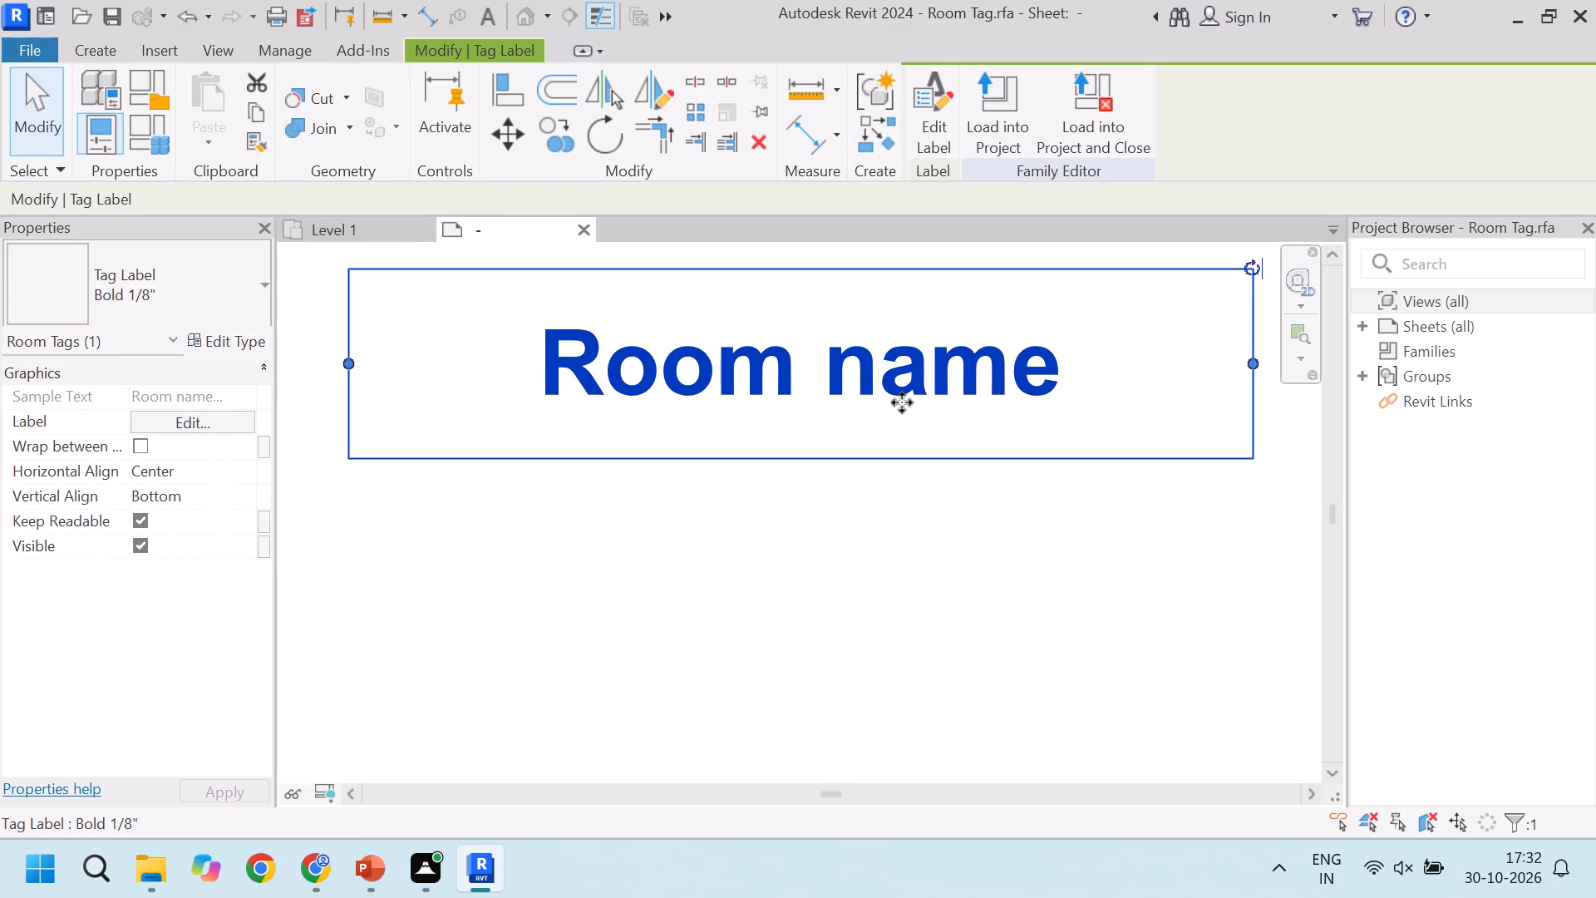
pyautogui.scroll(-3, 840, 417)
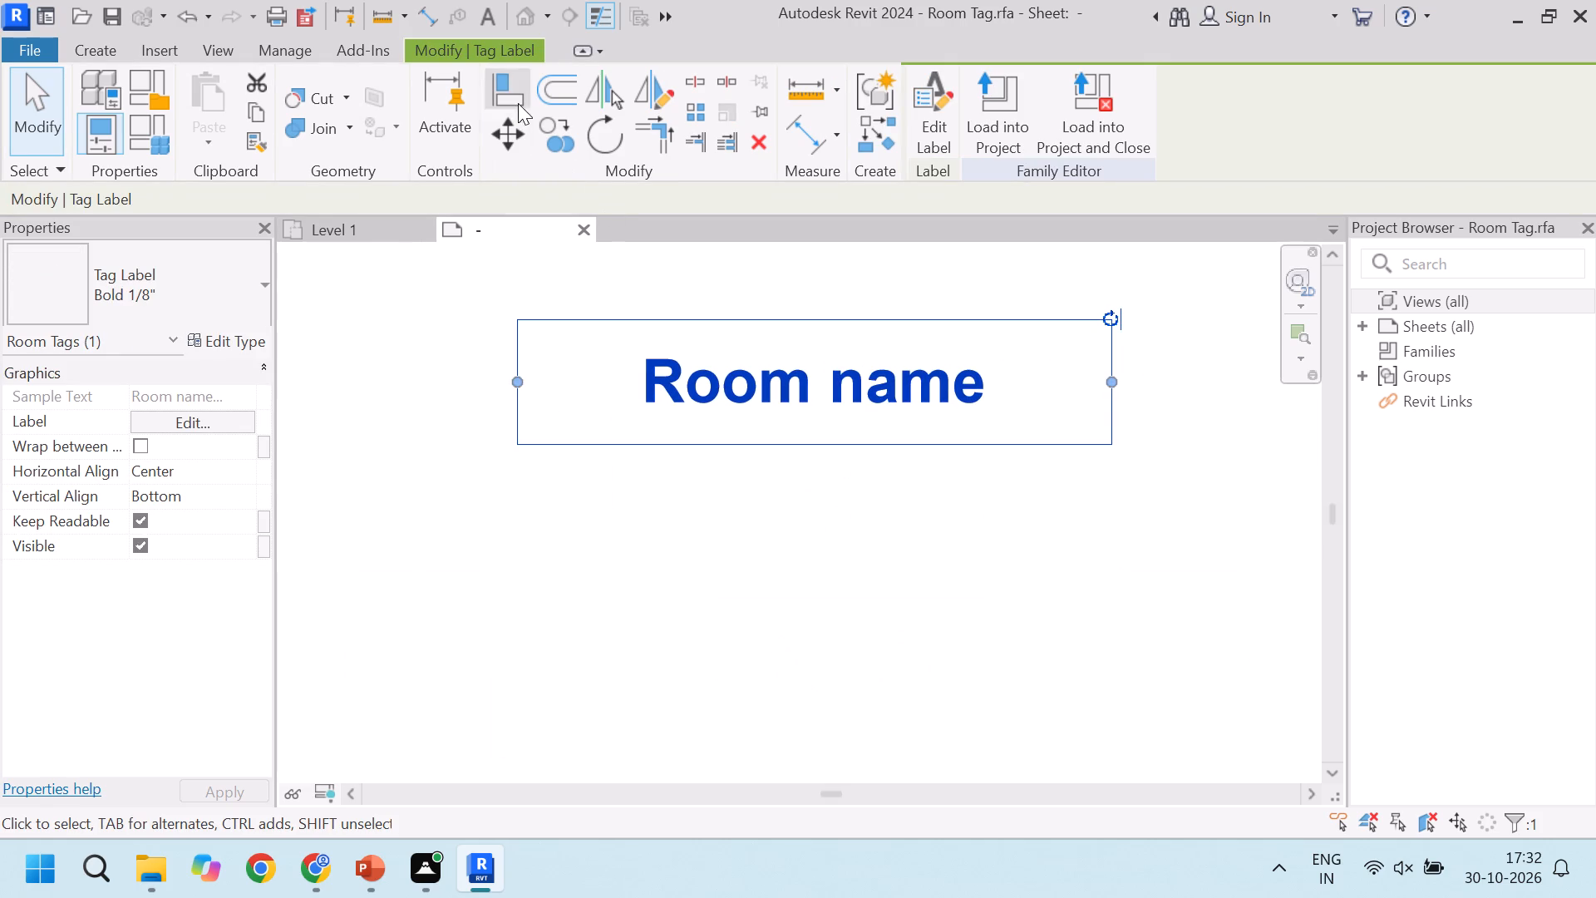
pyautogui.click(571, 126)
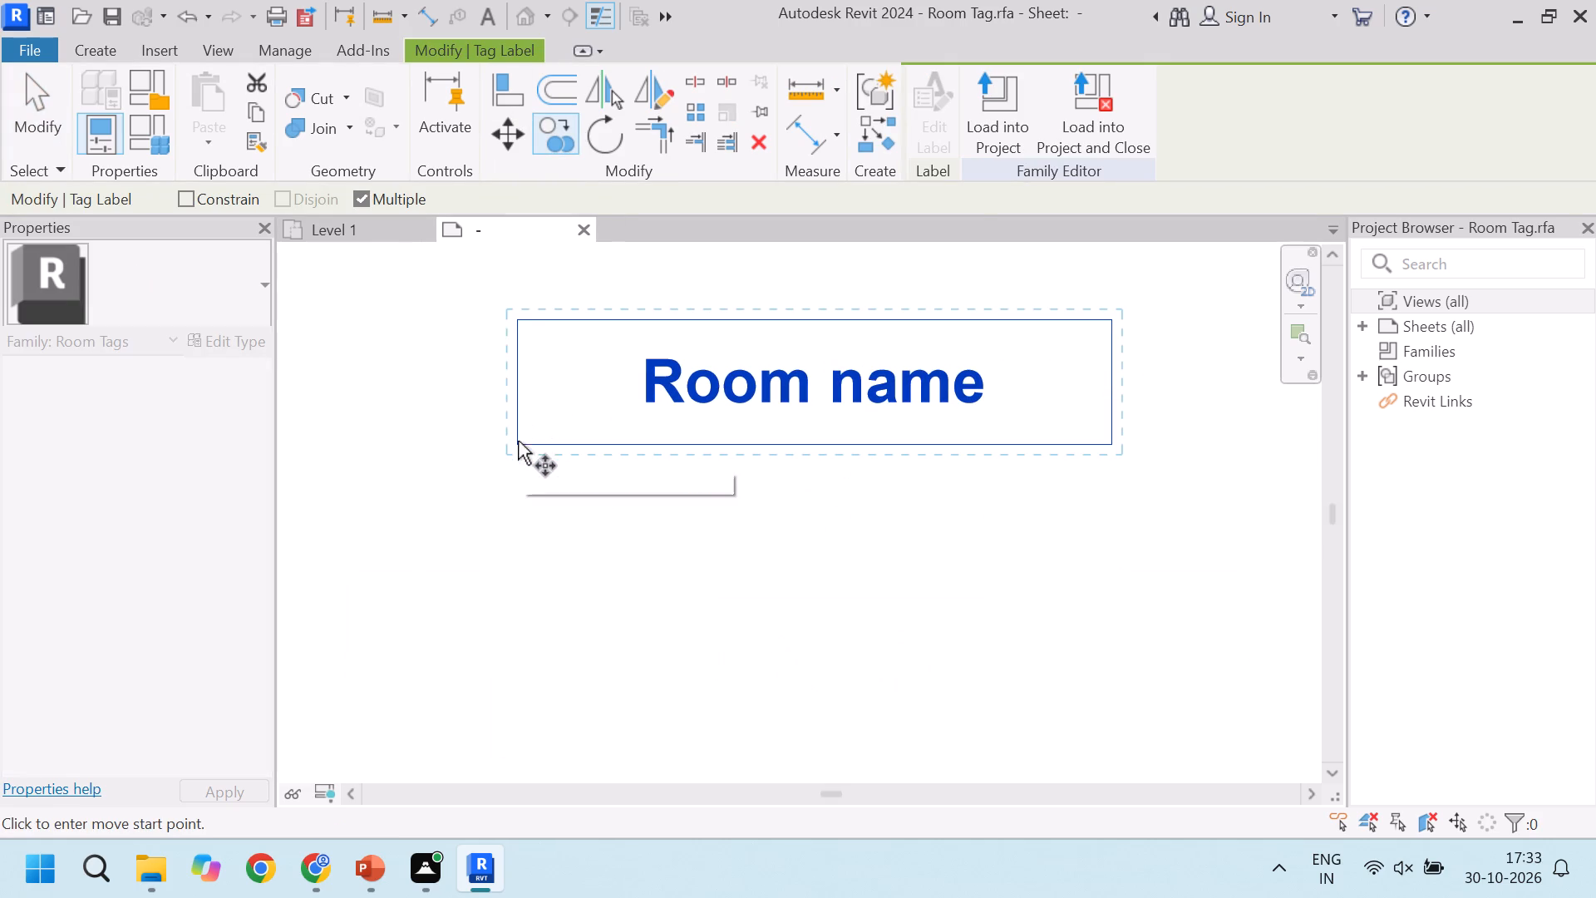
pyautogui.click(651, 375)
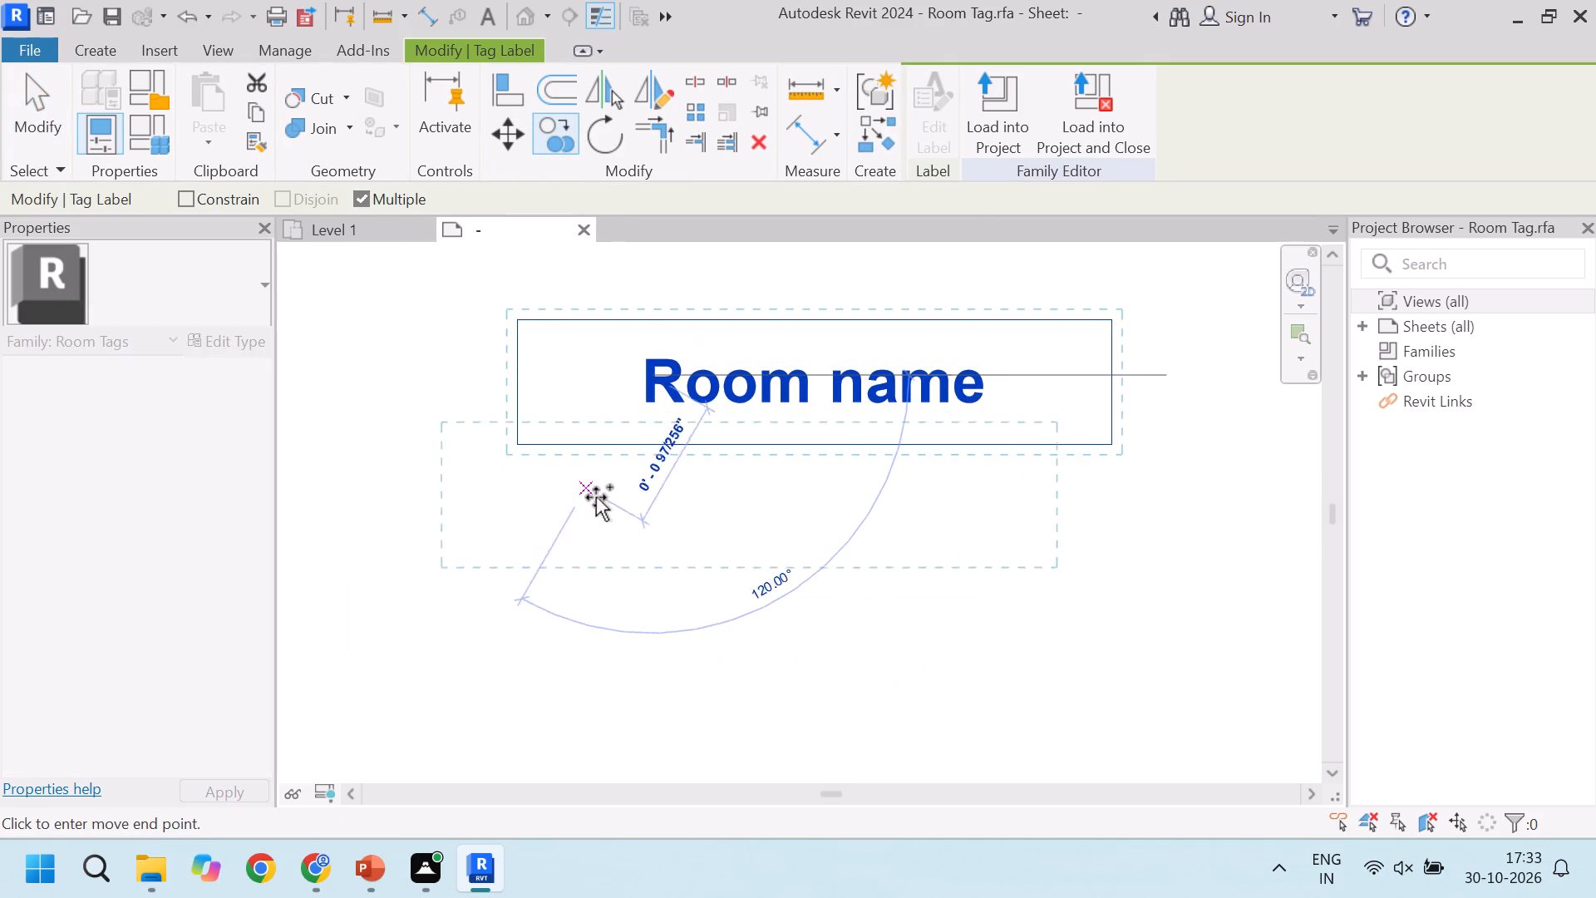
pyautogui.click(653, 506)
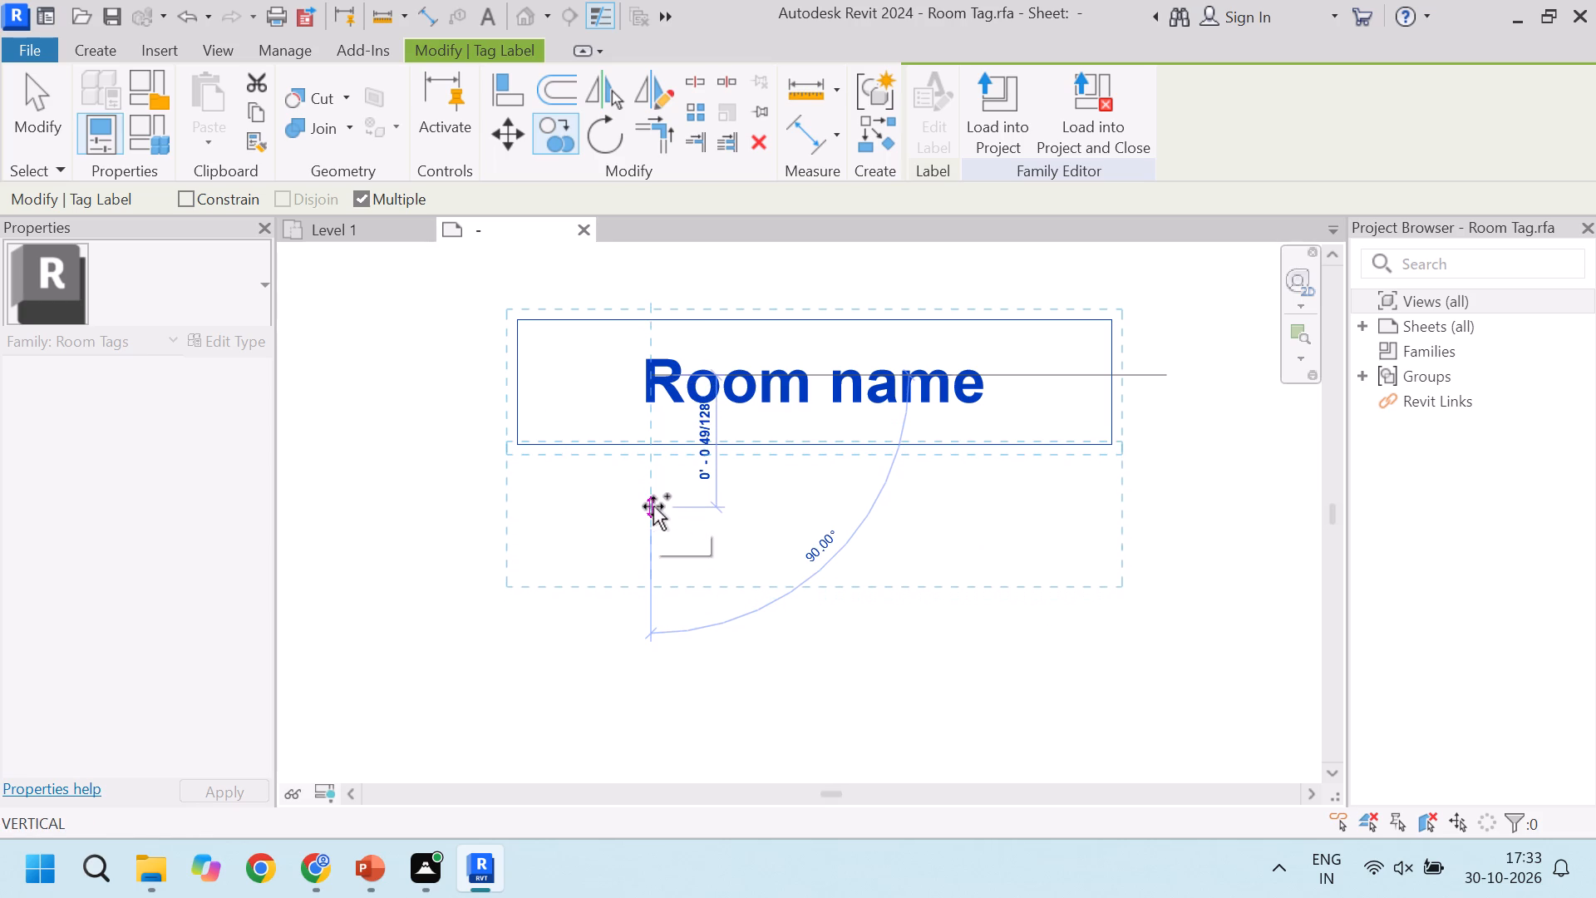
pyautogui.press('Escape')
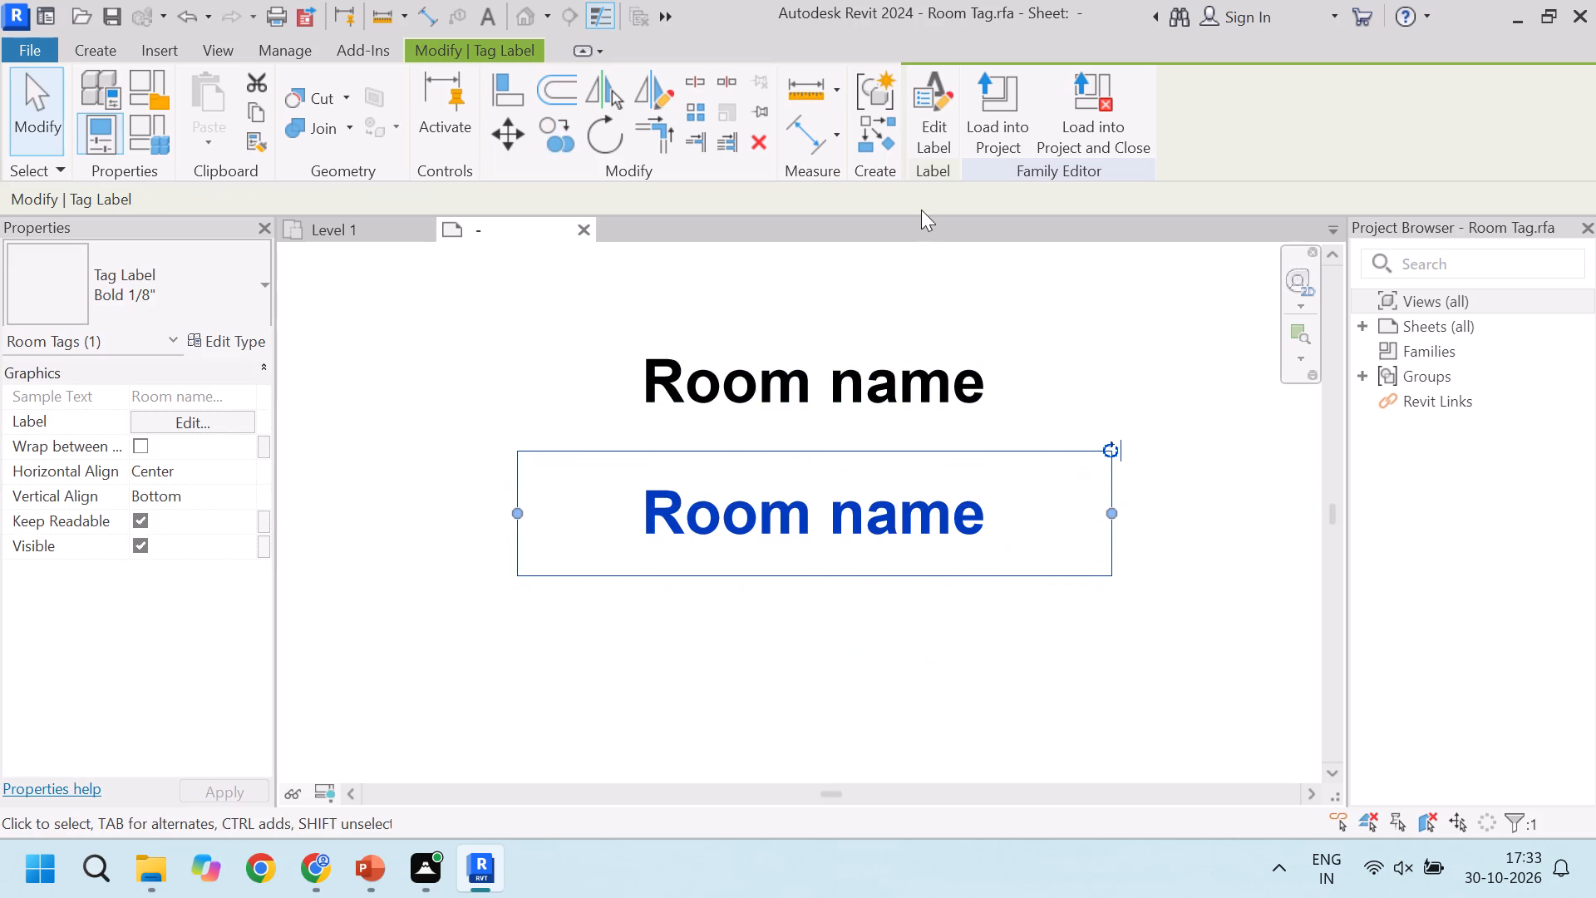
# Start a calculated value for the copied Room name label, named Length, with type Length.
pyautogui.click(933, 115)
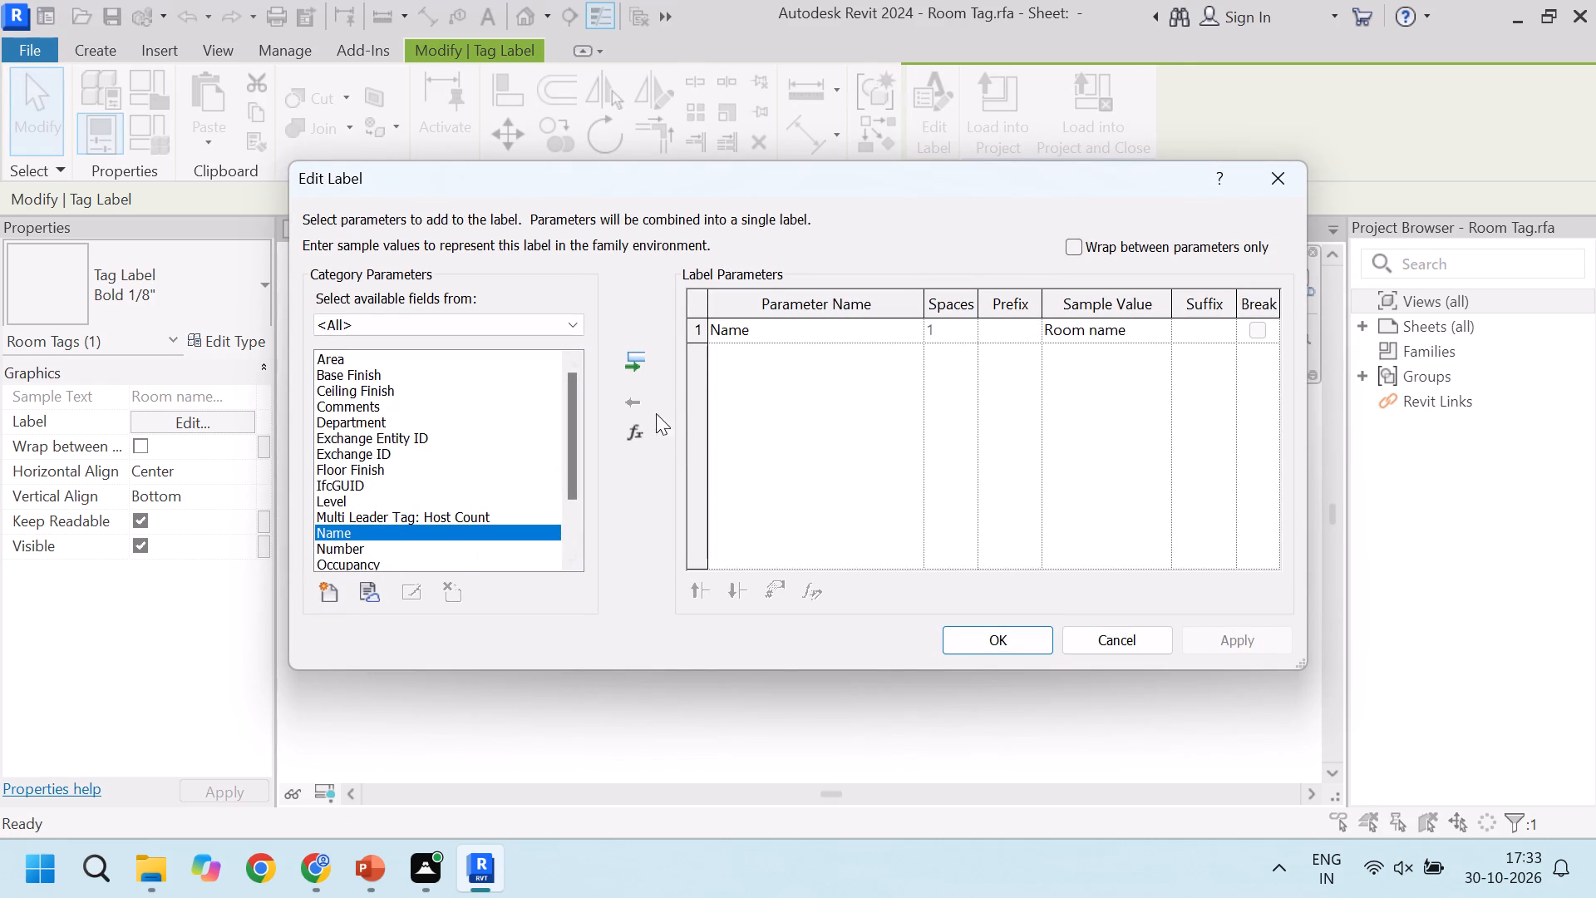
pyautogui.click(634, 429)
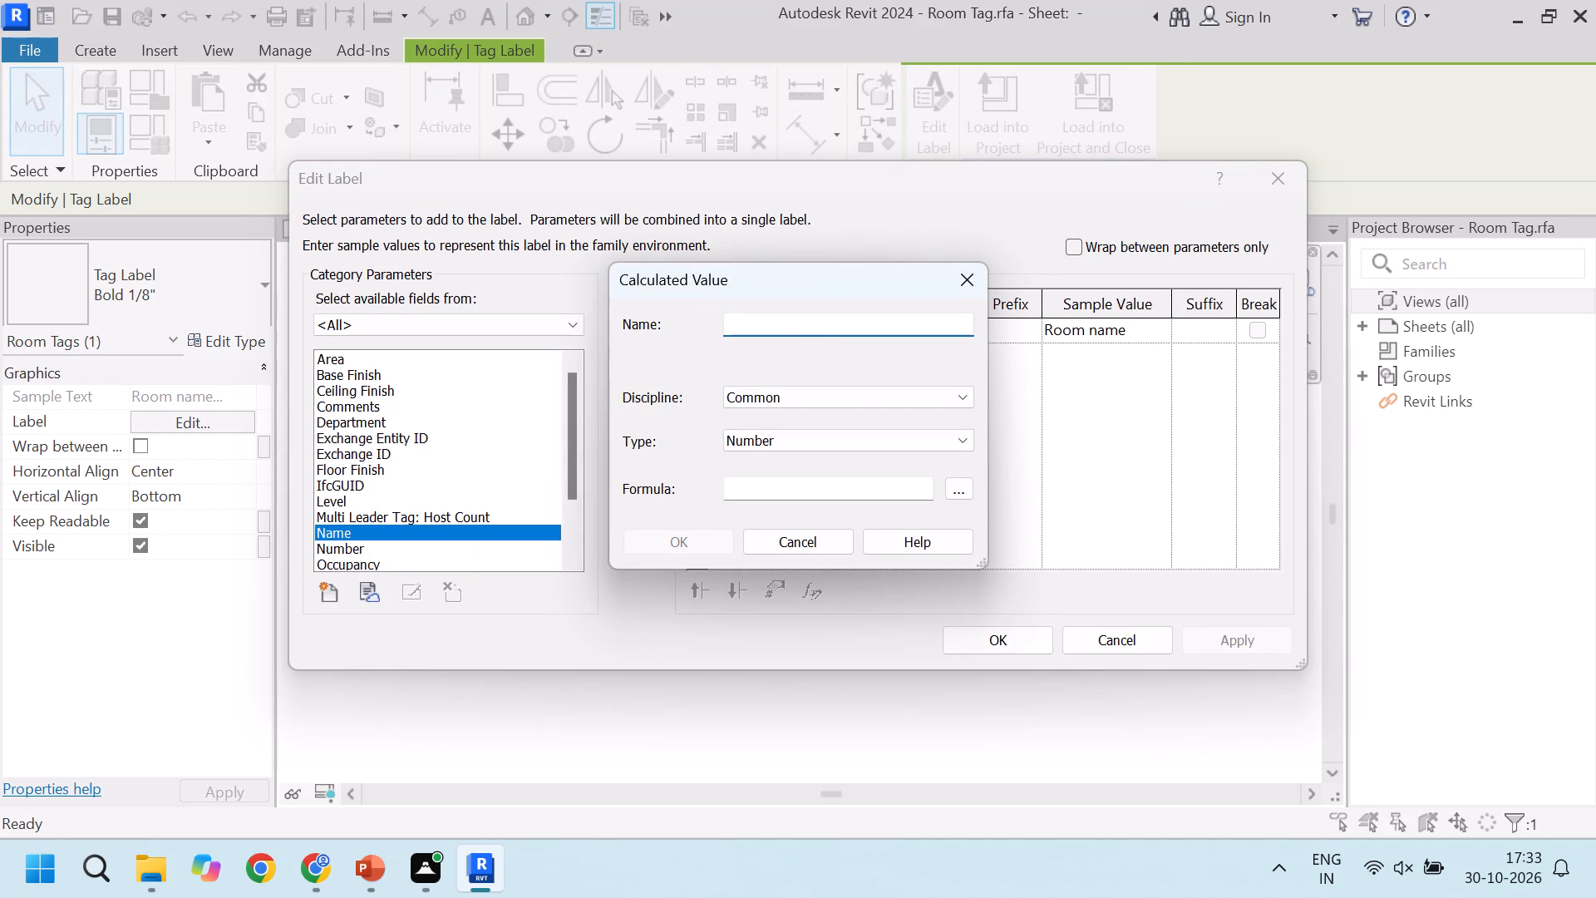
pyautogui.press('l')
pyautogui.write('ength')
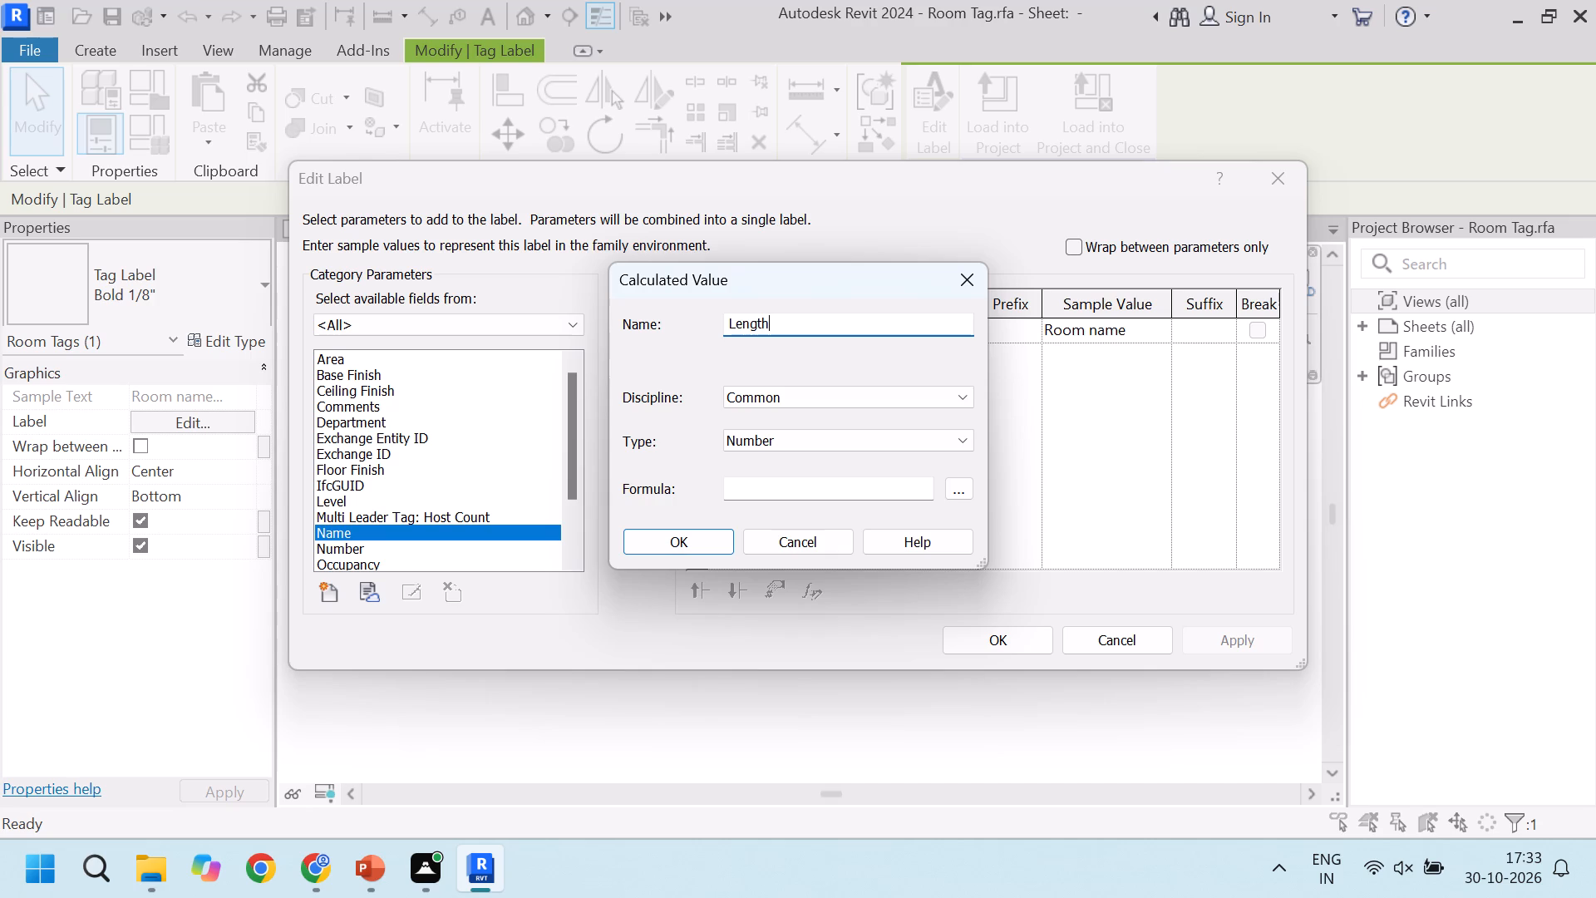
pyautogui.click(794, 445)
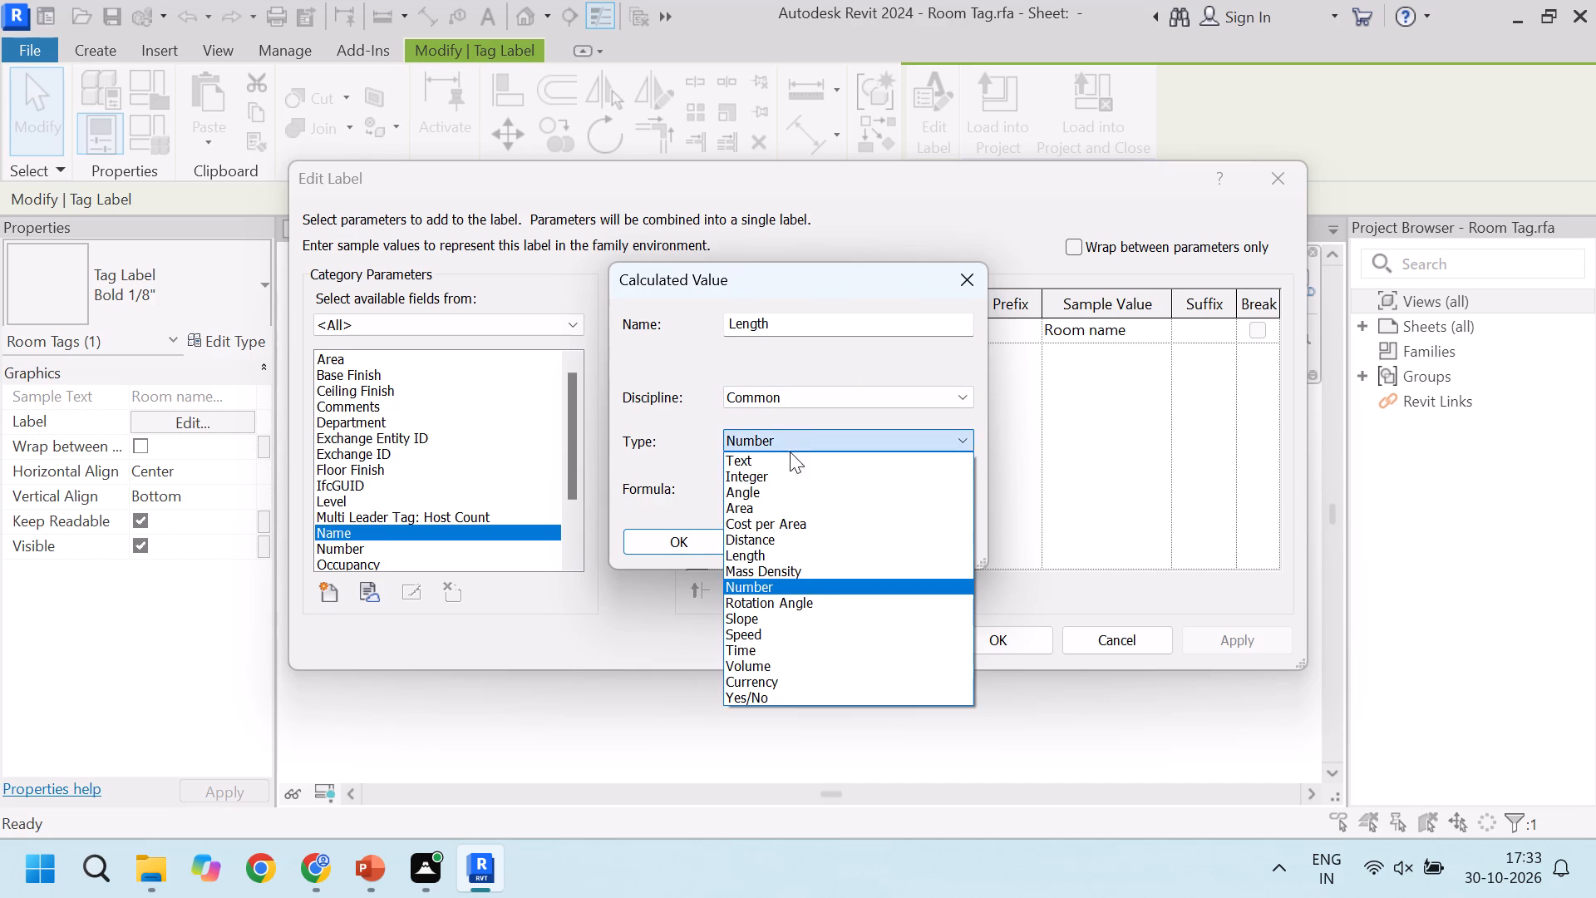
pyautogui.click(781, 560)
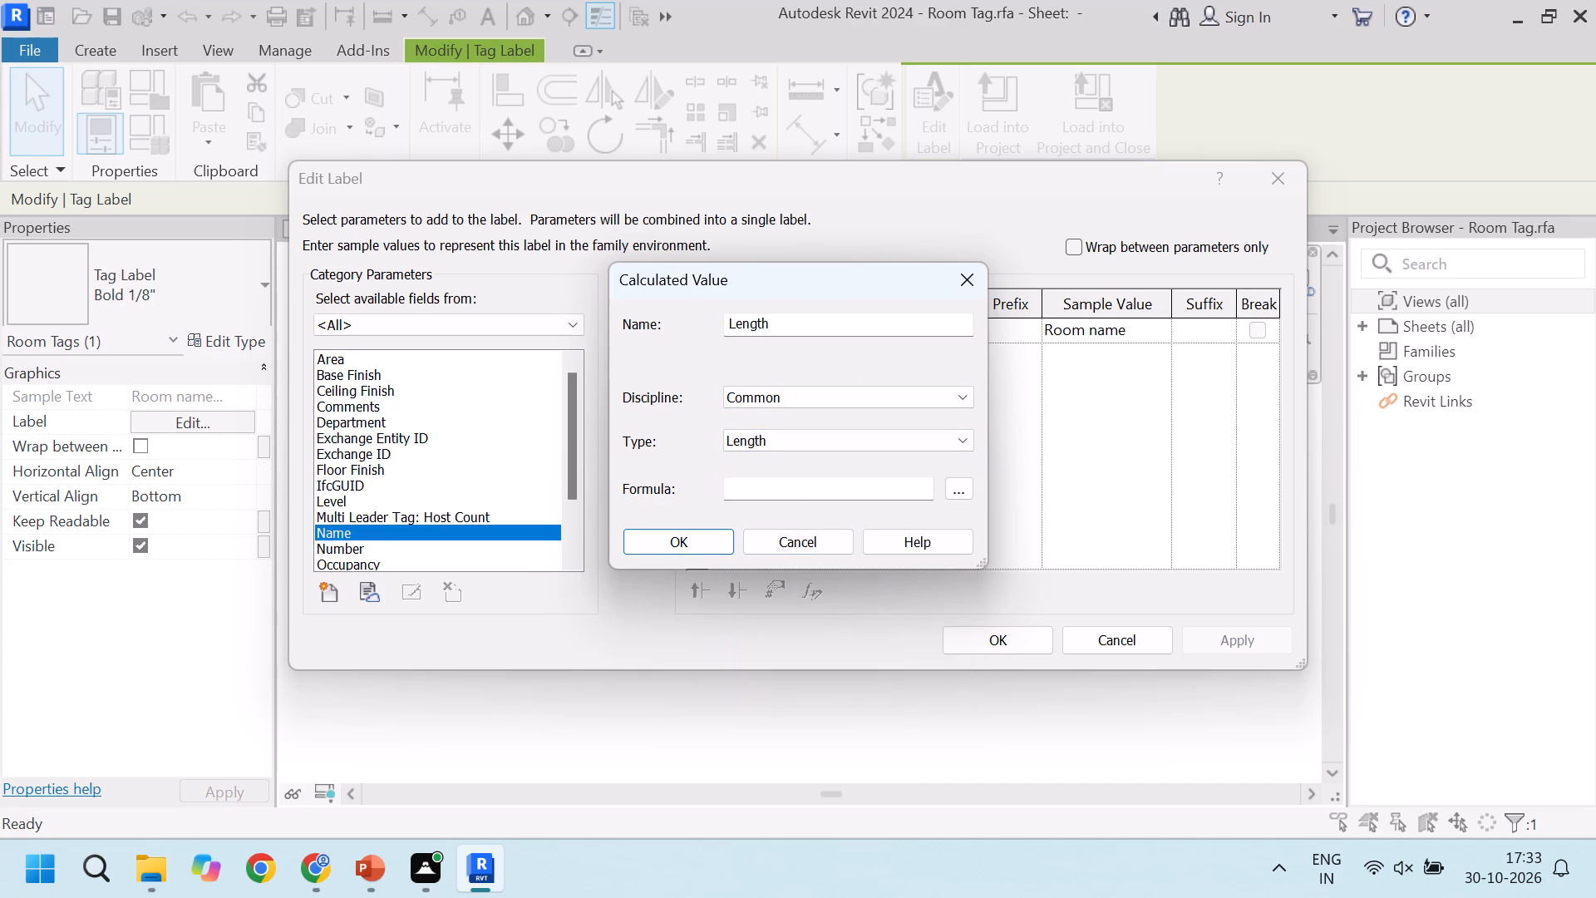
# Begin the Length formula with "(Perimeter+sqrt(", taking Perimeter from the available room fields.
pyautogui.click(953, 491)
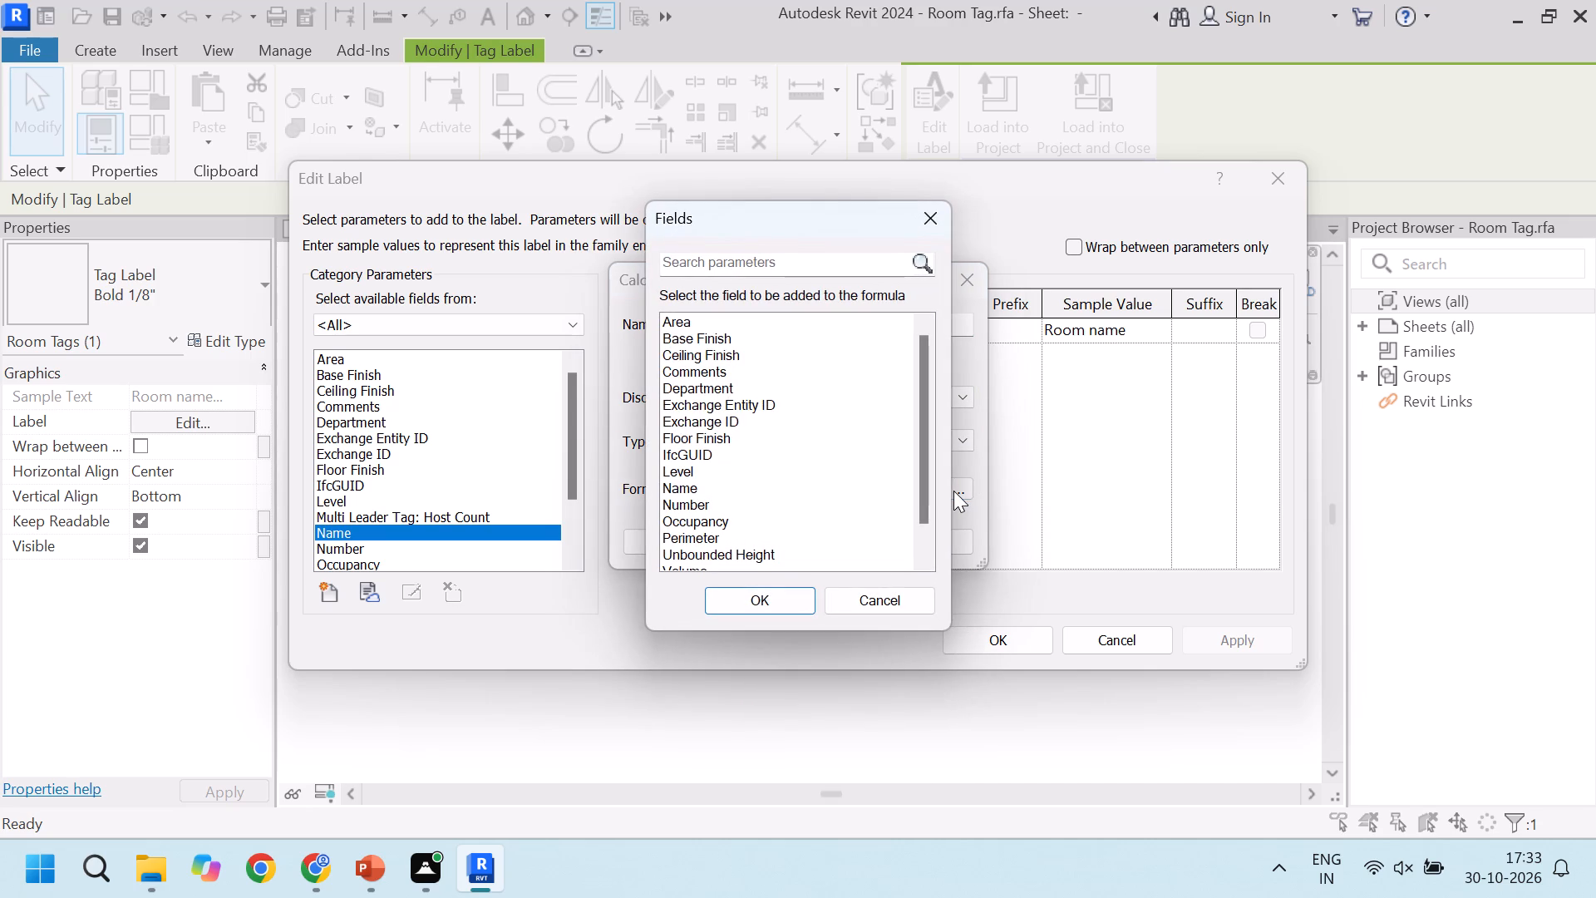
pyautogui.click(934, 221)
pyautogui.click(815, 494)
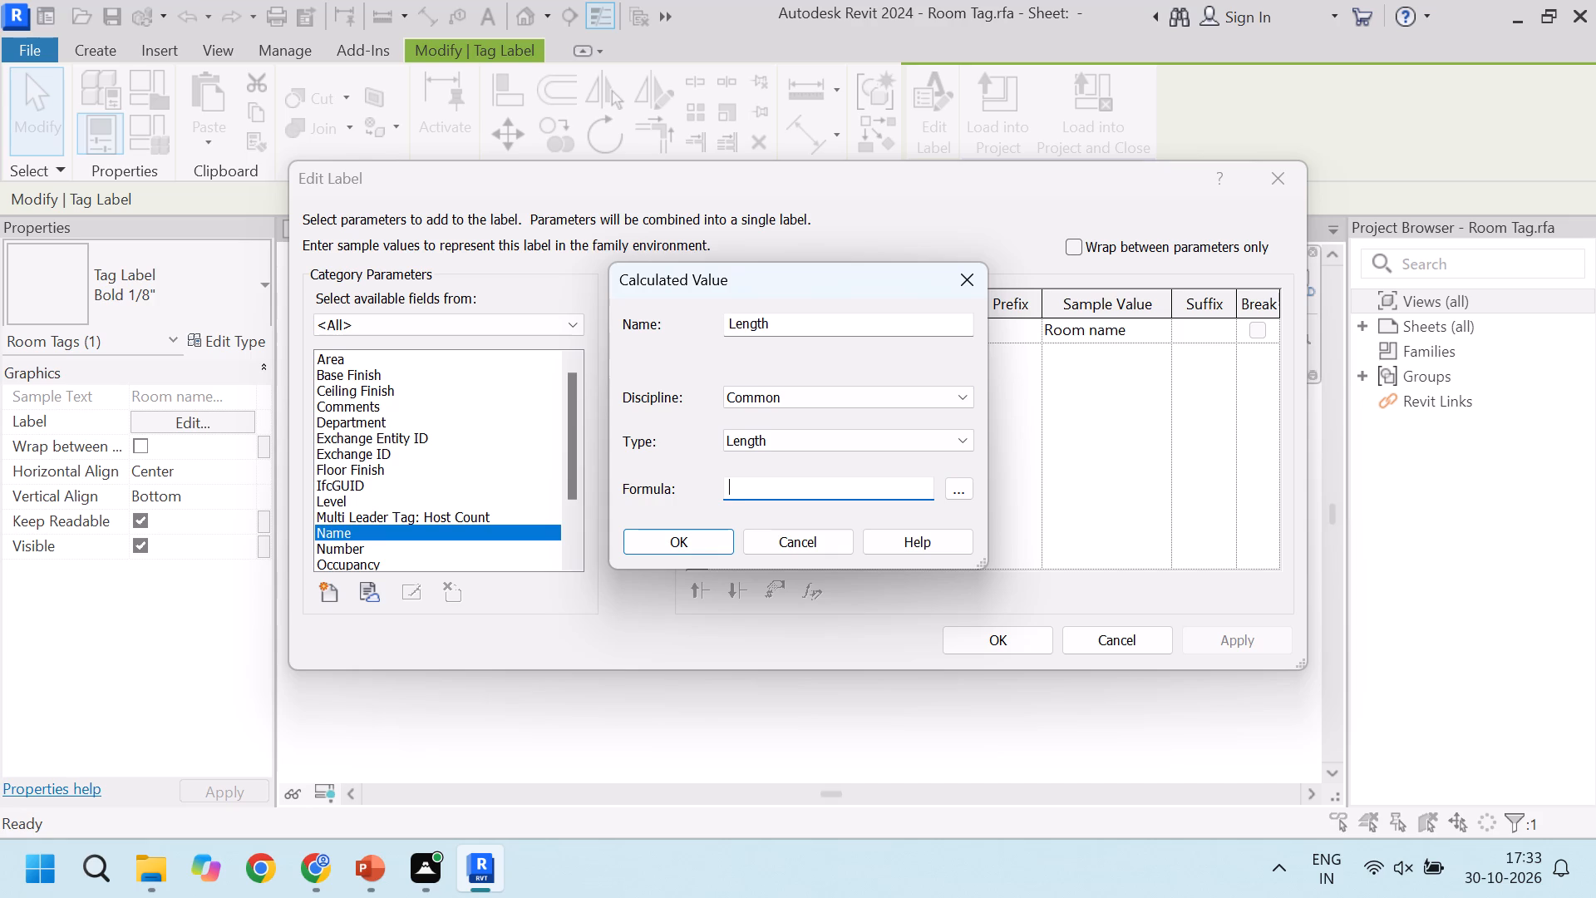
pyautogui.hotkey('shift', '(')
pyautogui.write('per')
pyautogui.press('BackSpace')
pyautogui.press('BackSpace')
pyautogui.press('BackSpace')
pyautogui.click(955, 493)
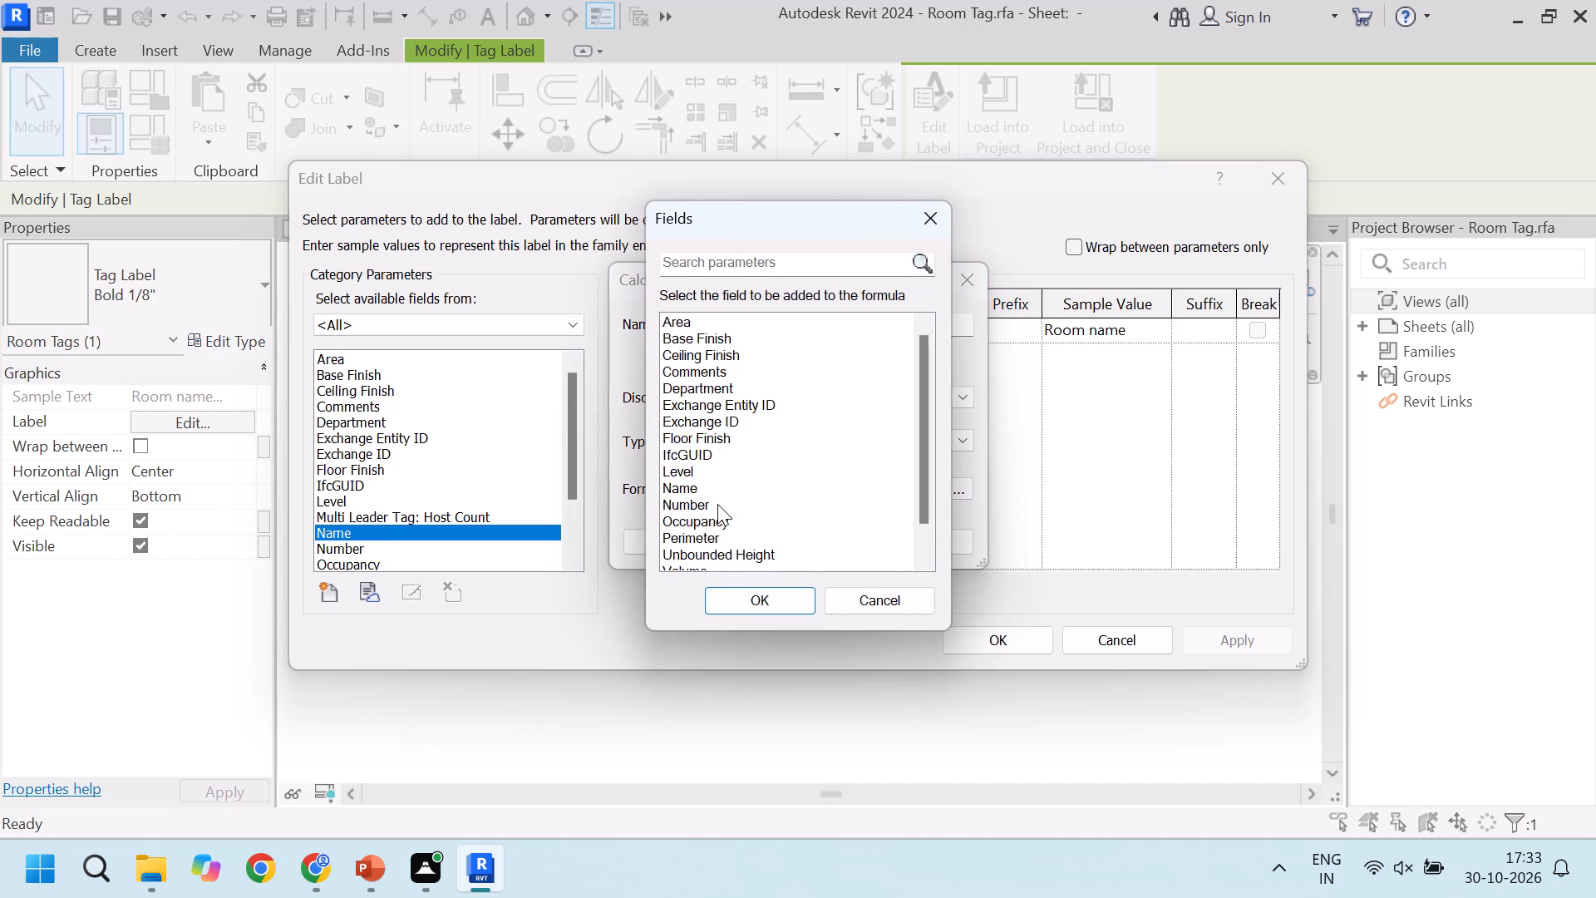
pyautogui.click(688, 535)
pyautogui.click(776, 600)
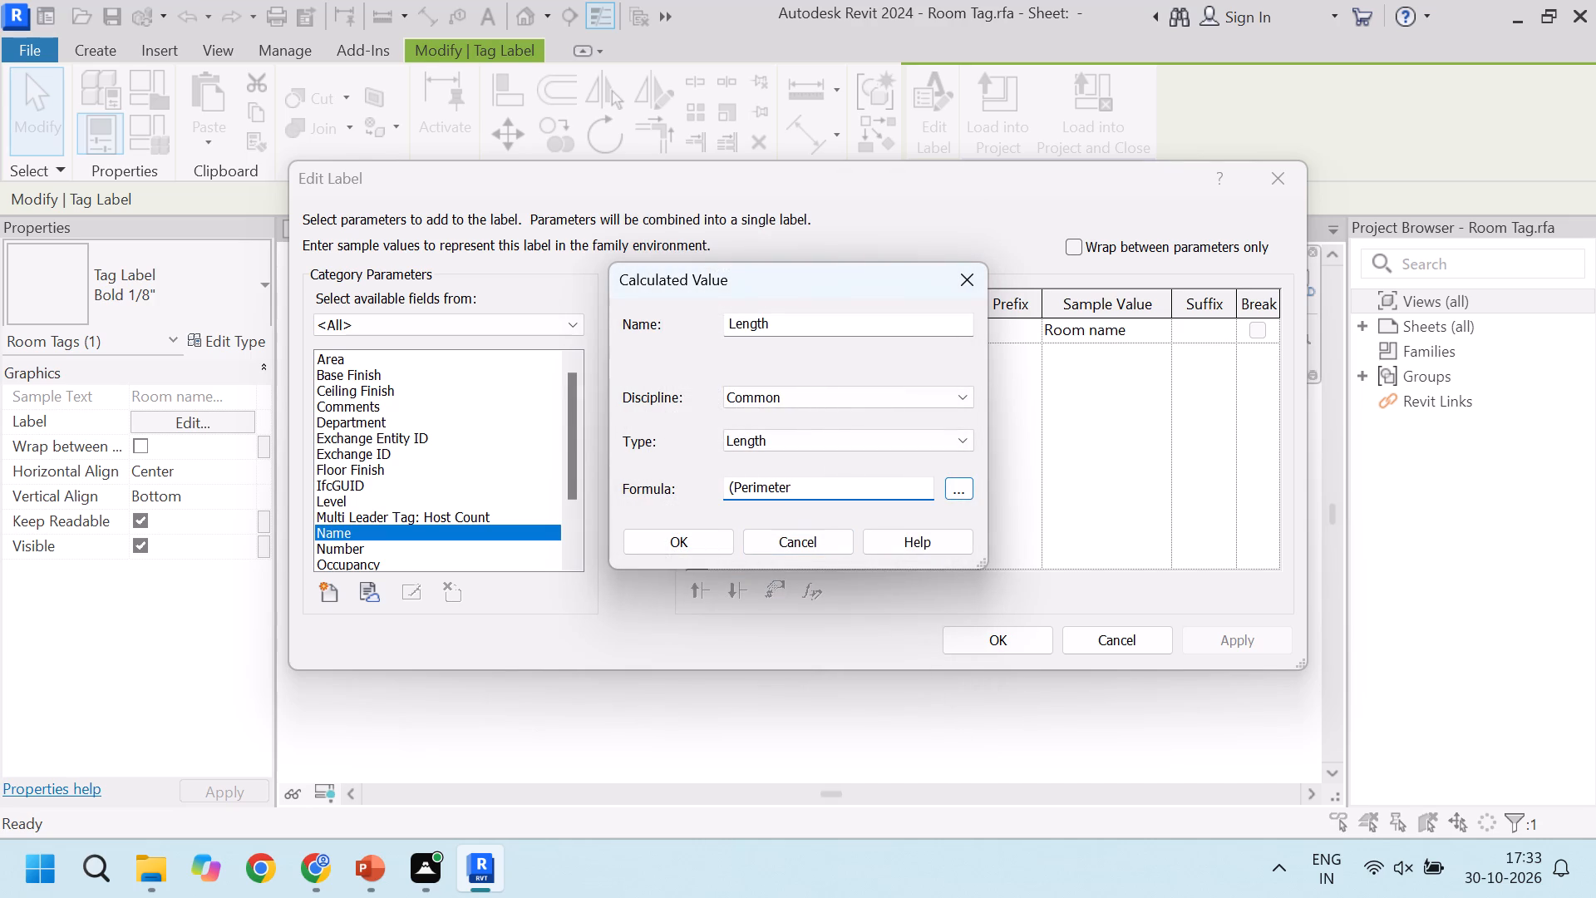
pyautogui.hotkey('shift', '+')
pyautogui.write('sq')
pyautogui.write('rt')
pyautogui.hotkey('shift', '(')
pyautogui.press('p')
pyautogui.press('BackSpace')
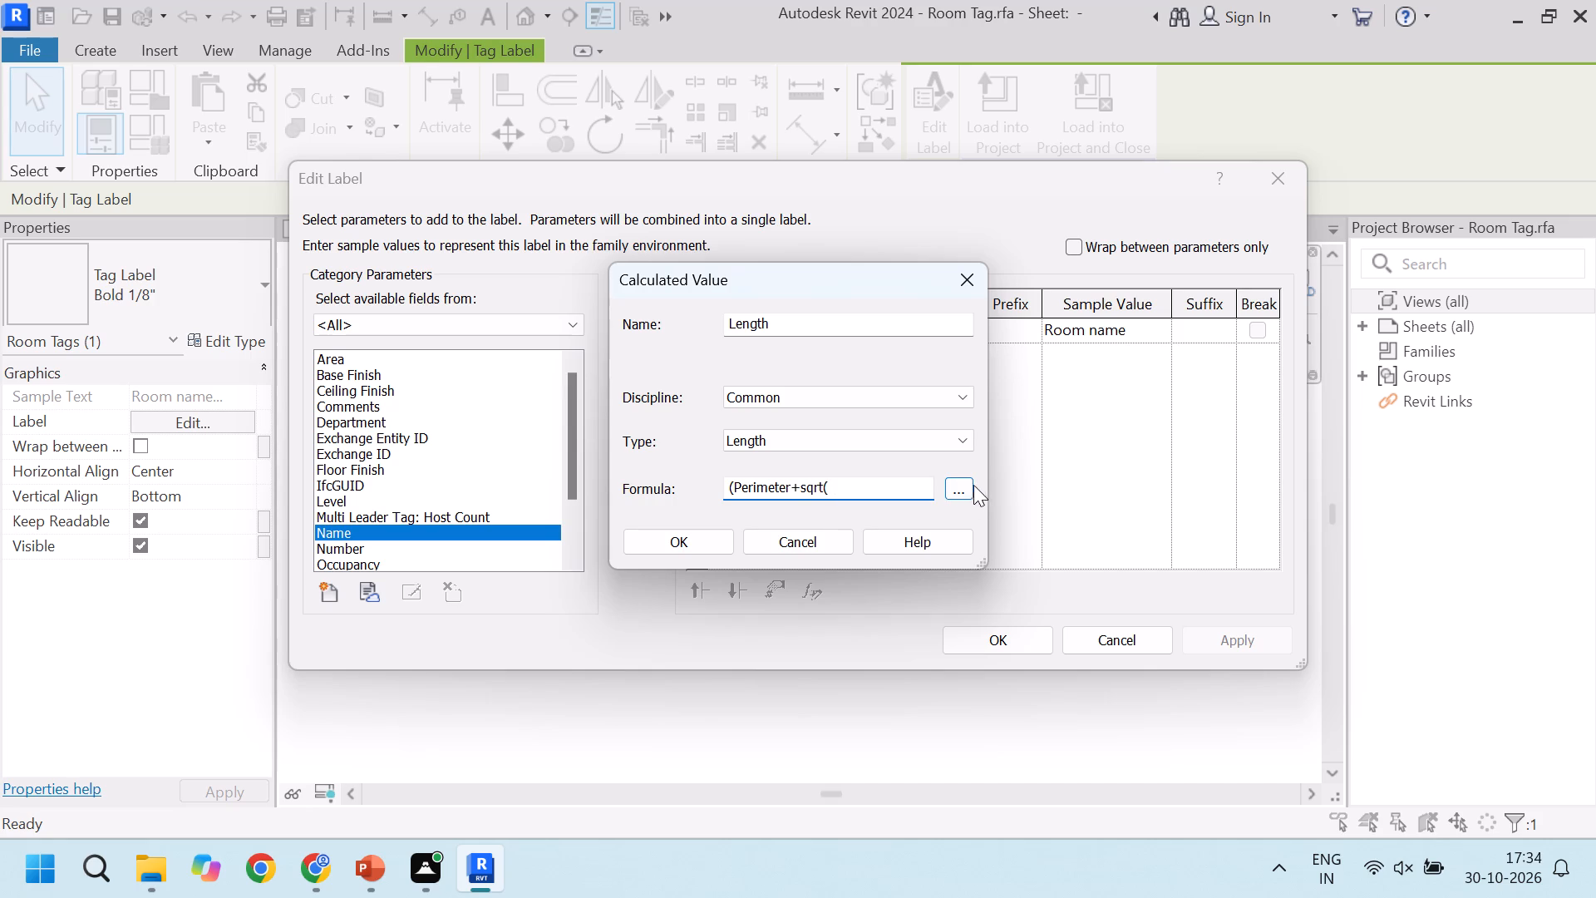
# Complete the Length formula with "Perimeter^2-16*Area))/4", taking Perimeter and Area from the available fields, and add the calculated value to the label.
pyautogui.click(968, 489)
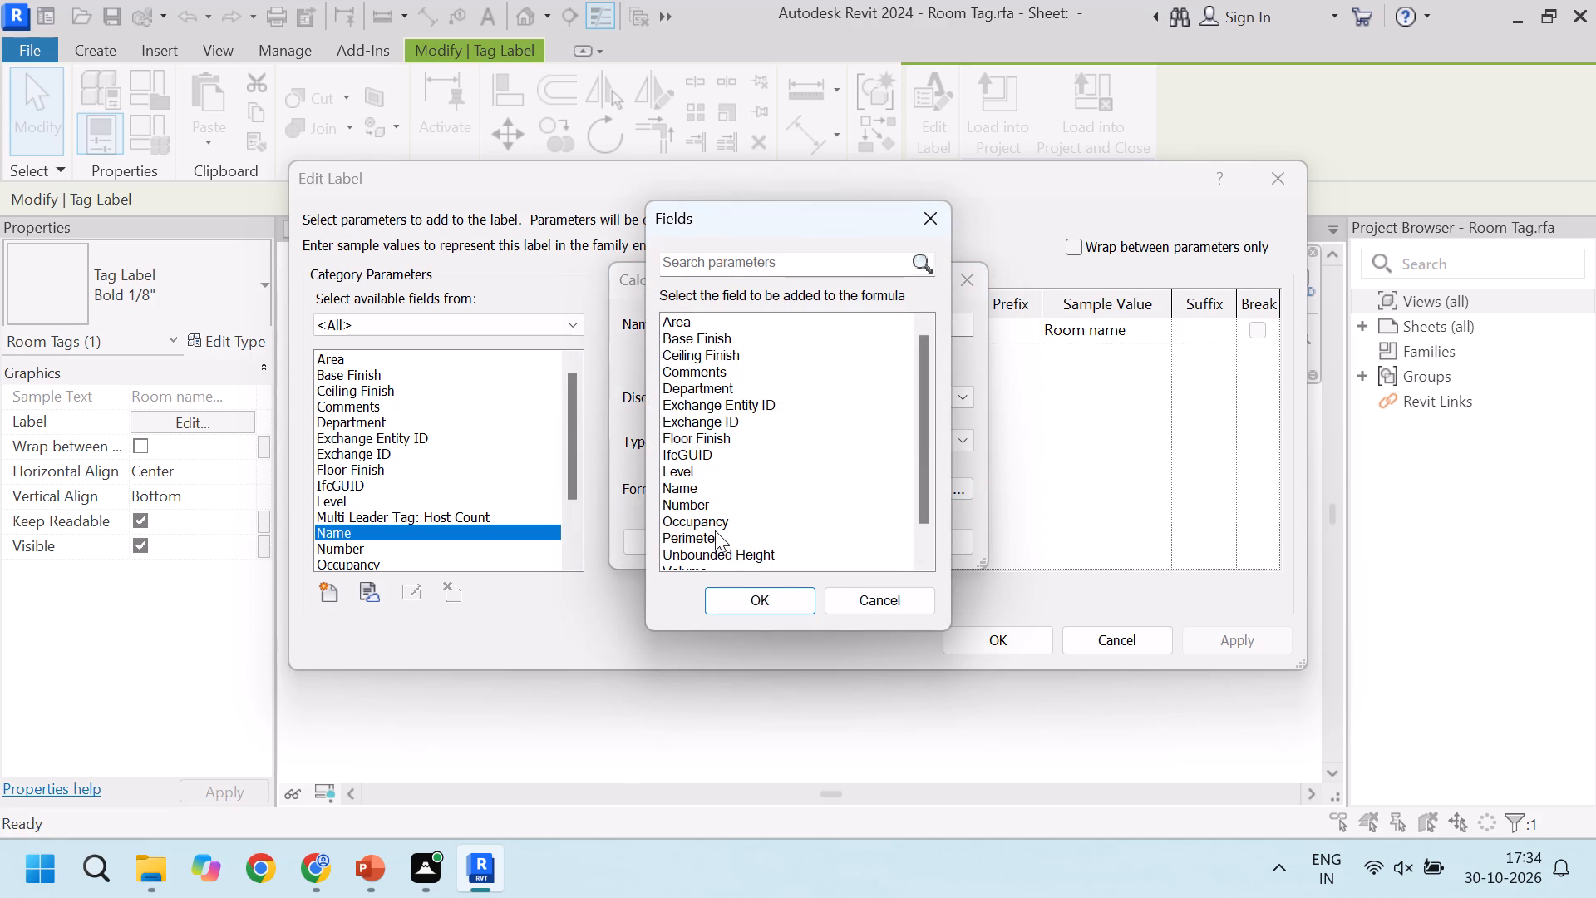
pyautogui.click(708, 537)
pyautogui.click(764, 599)
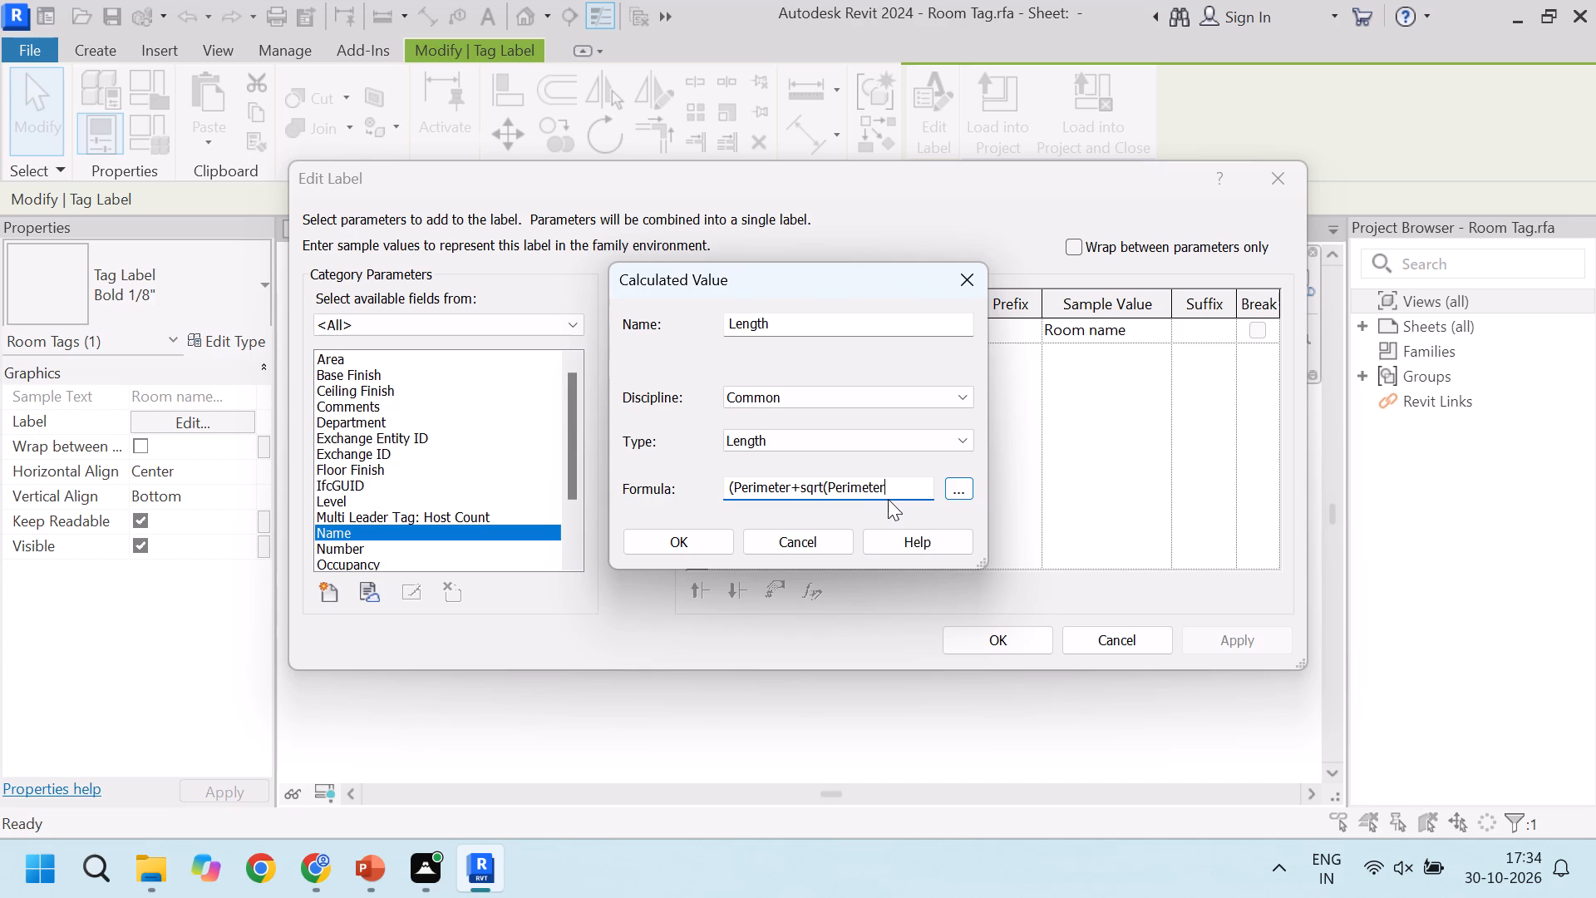
pyautogui.hotkey('shift', '^')
pyautogui.press('2')
pyautogui.press('-')
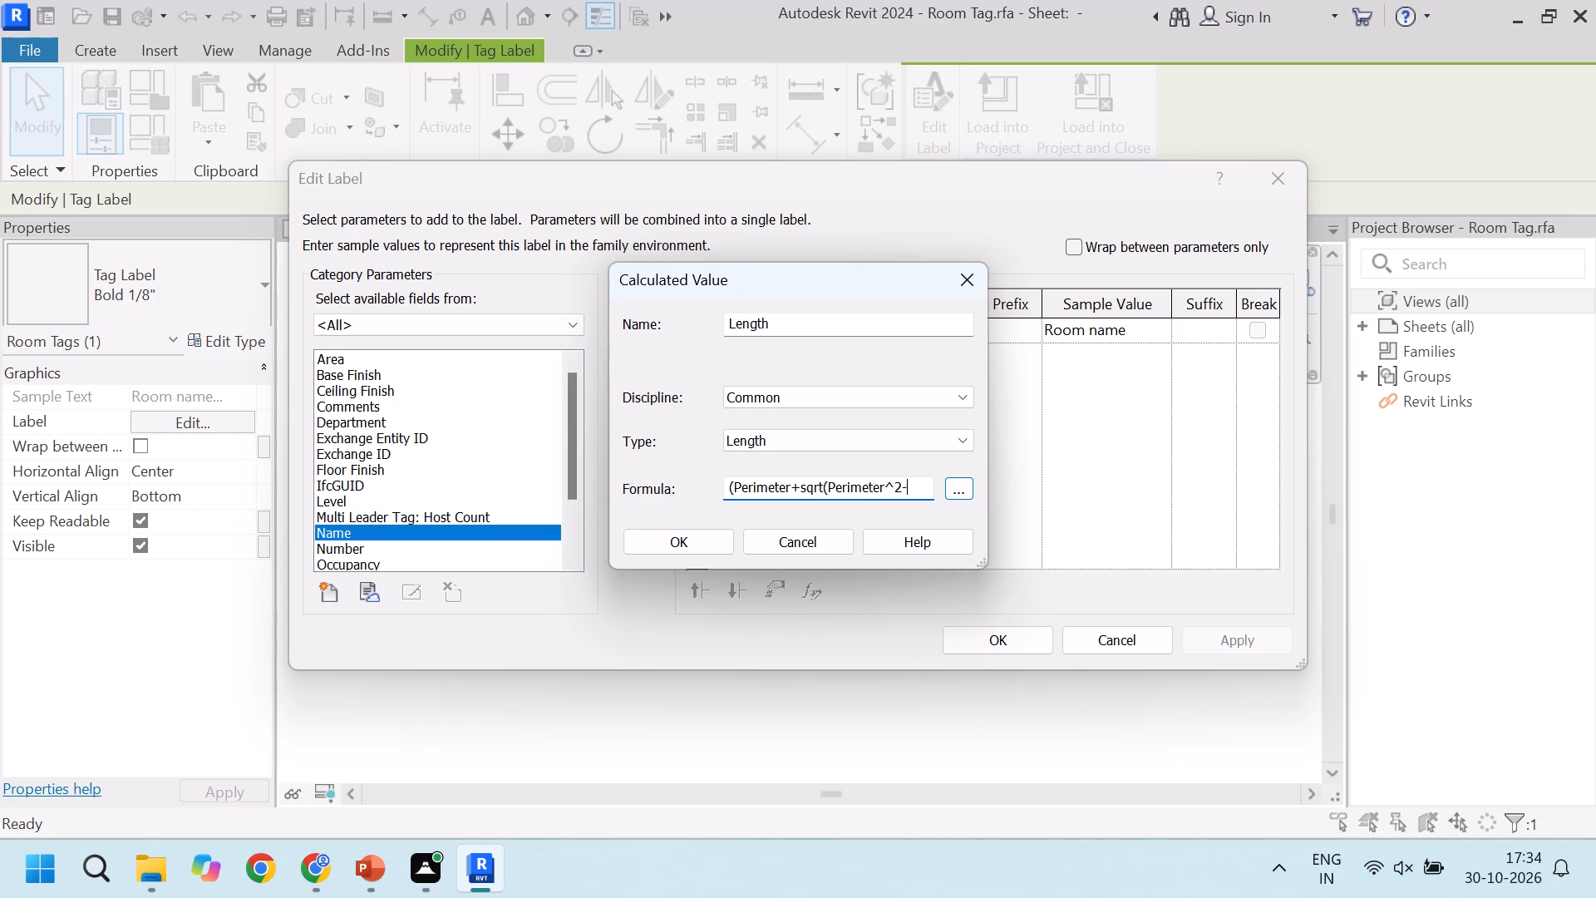
pyautogui.write('16')
pyautogui.hotkey('shift', '*')
pyautogui.click(961, 481)
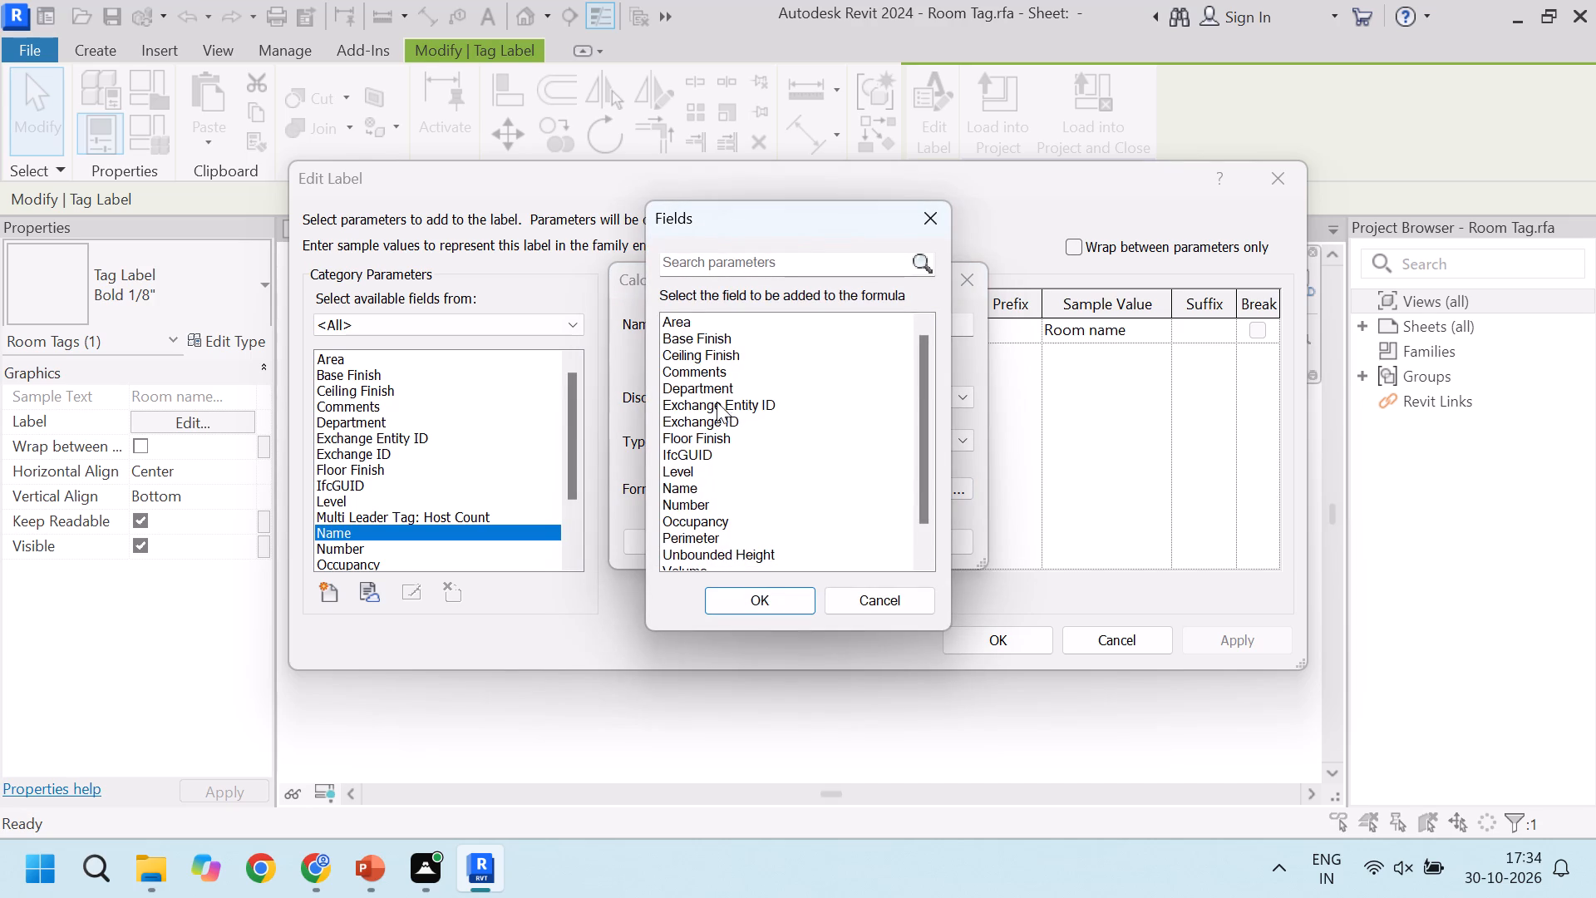
pyautogui.click(686, 321)
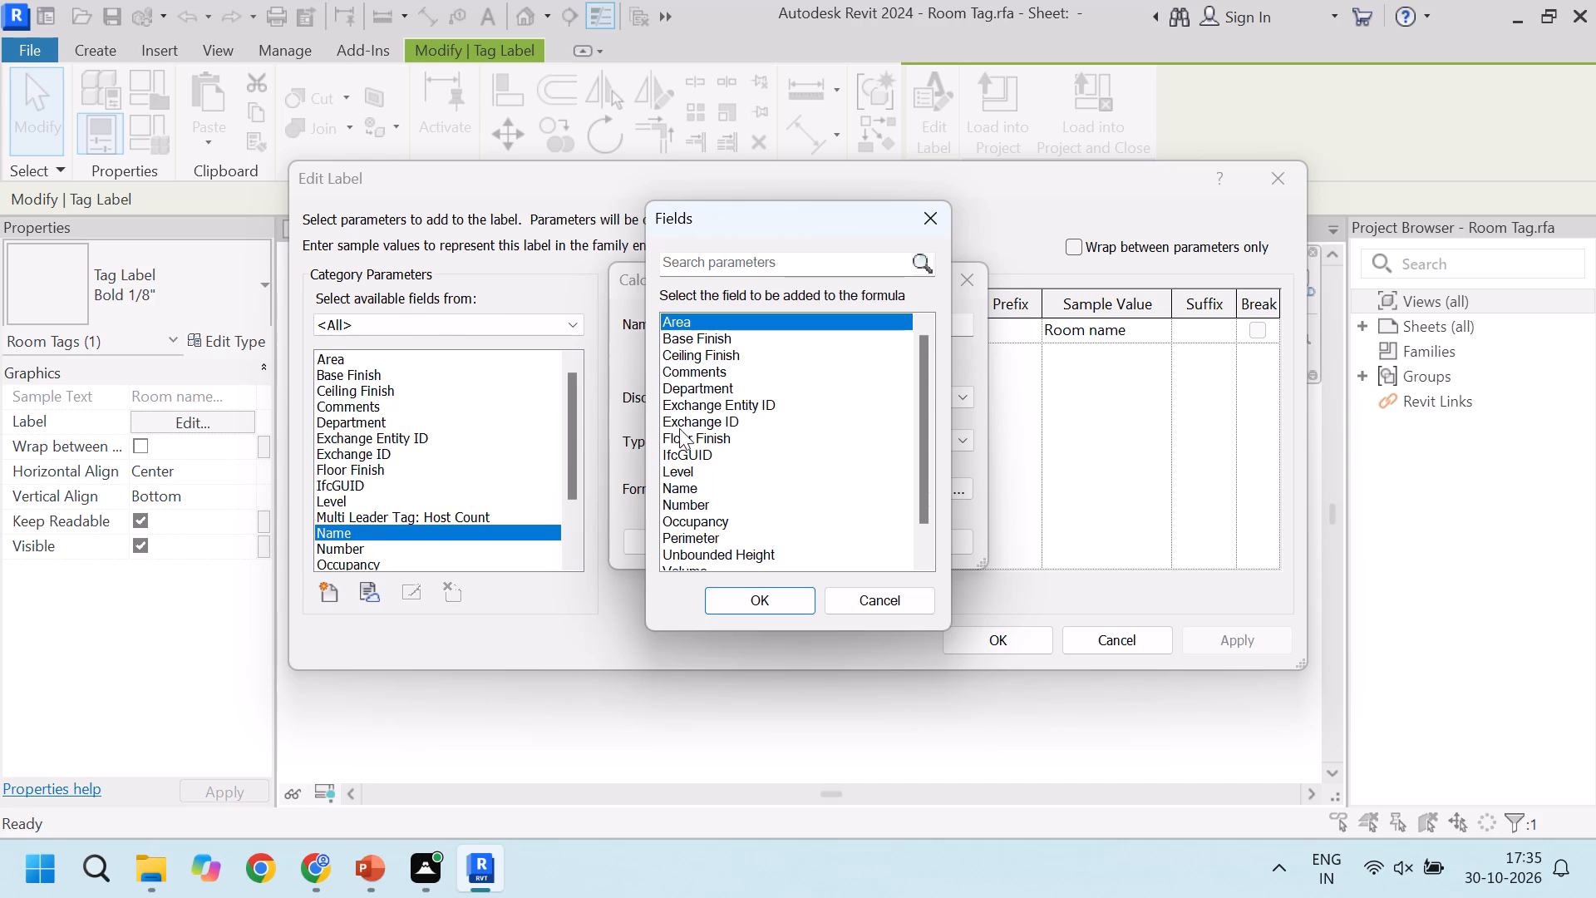
pyautogui.click(768, 596)
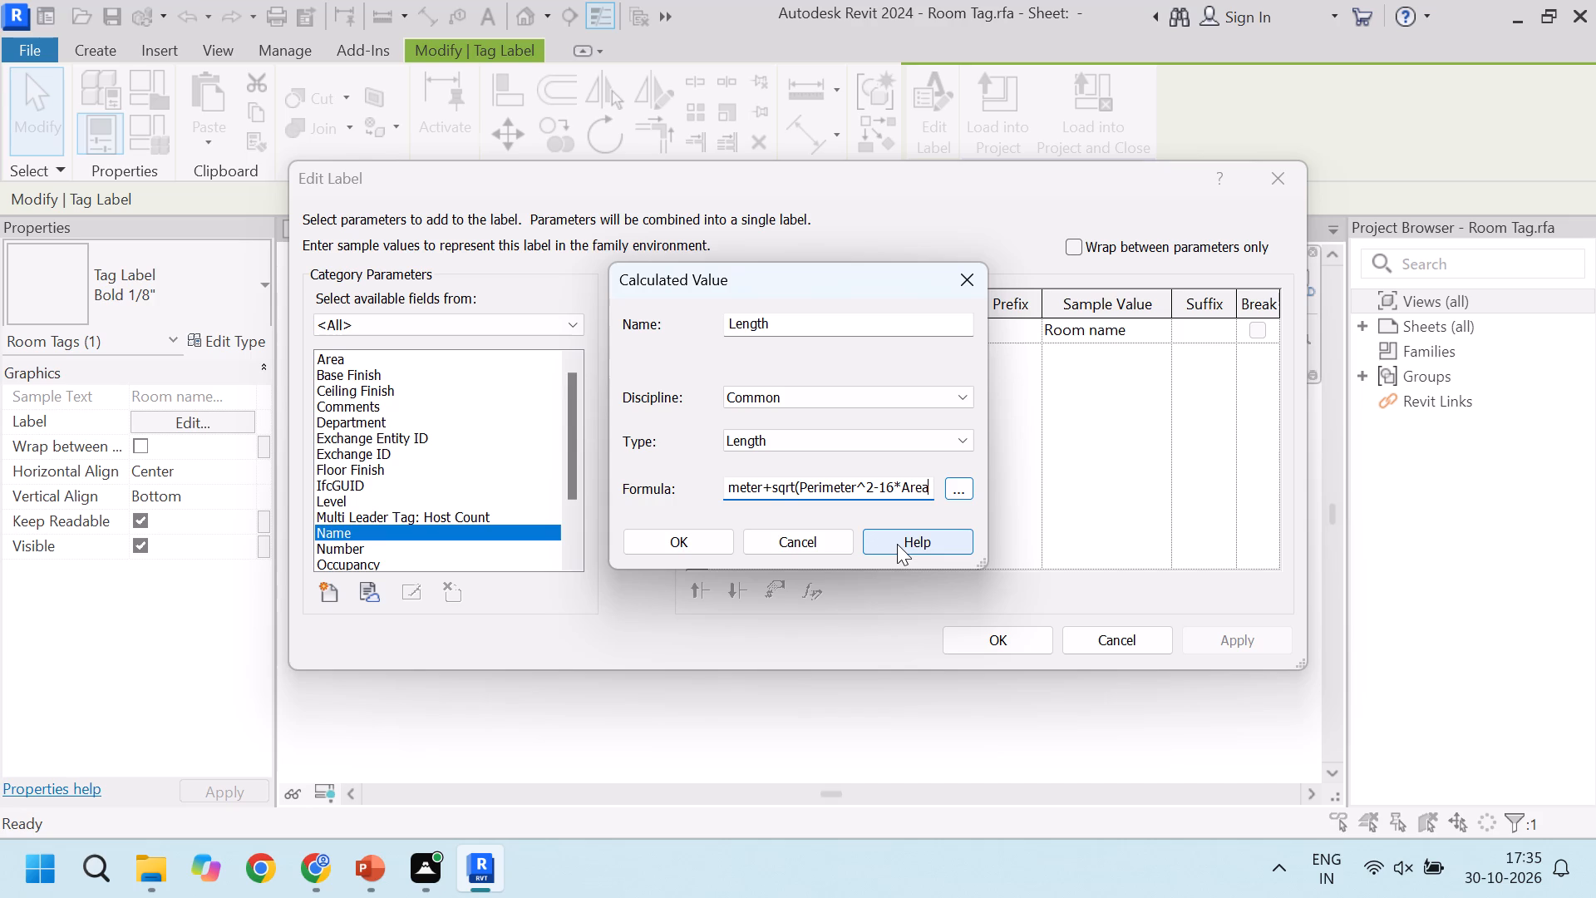
pyautogui.write('))')
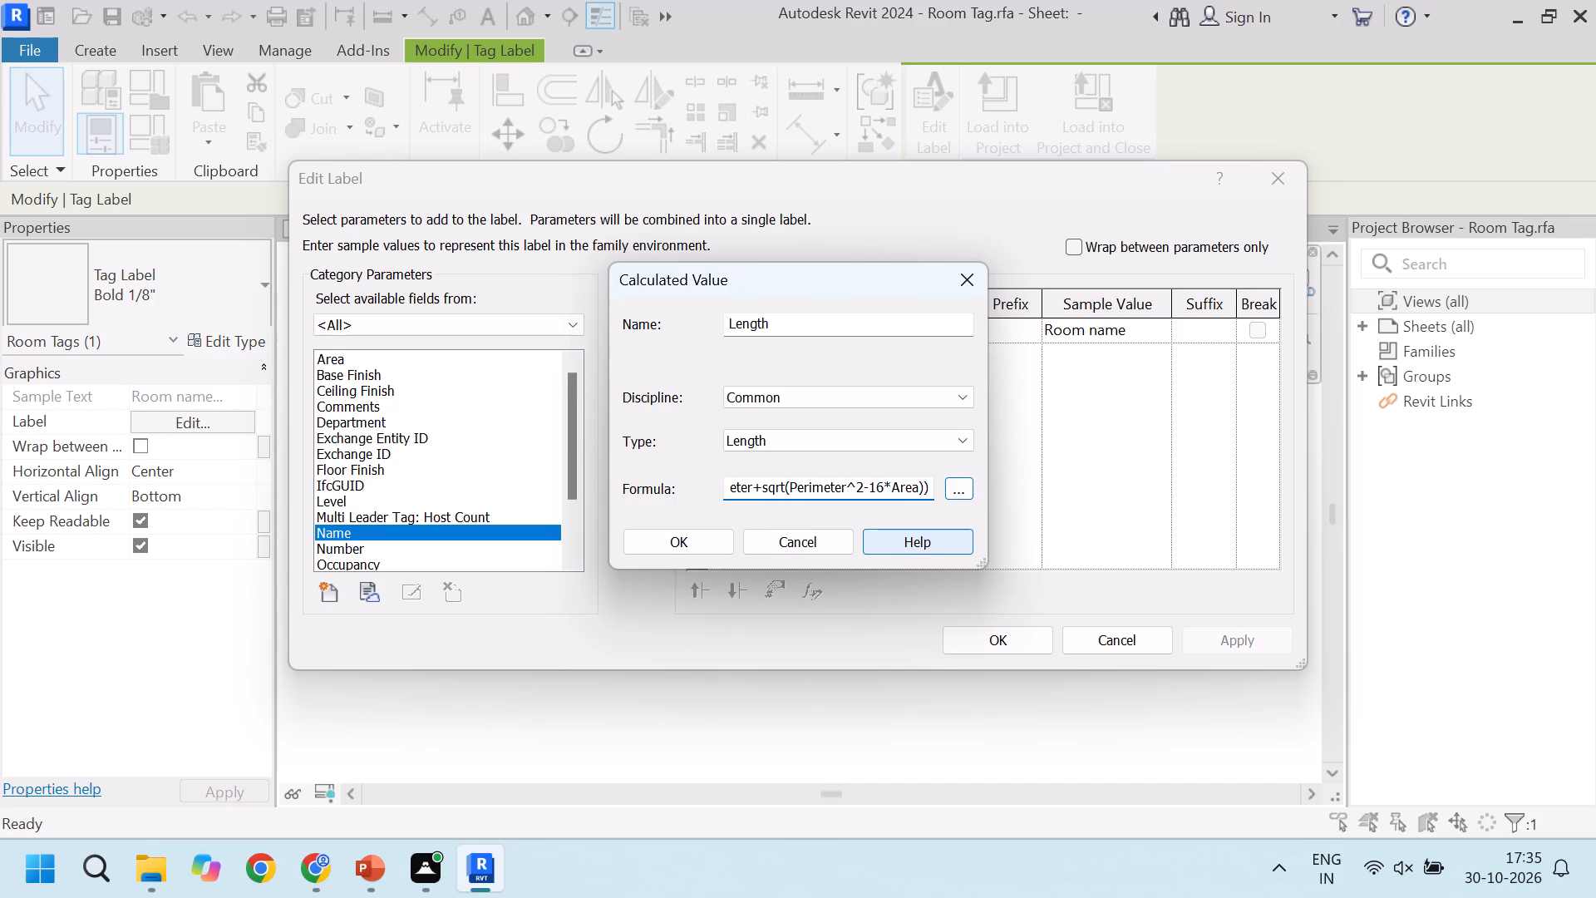
pyautogui.press('/')
pyautogui.press('4')
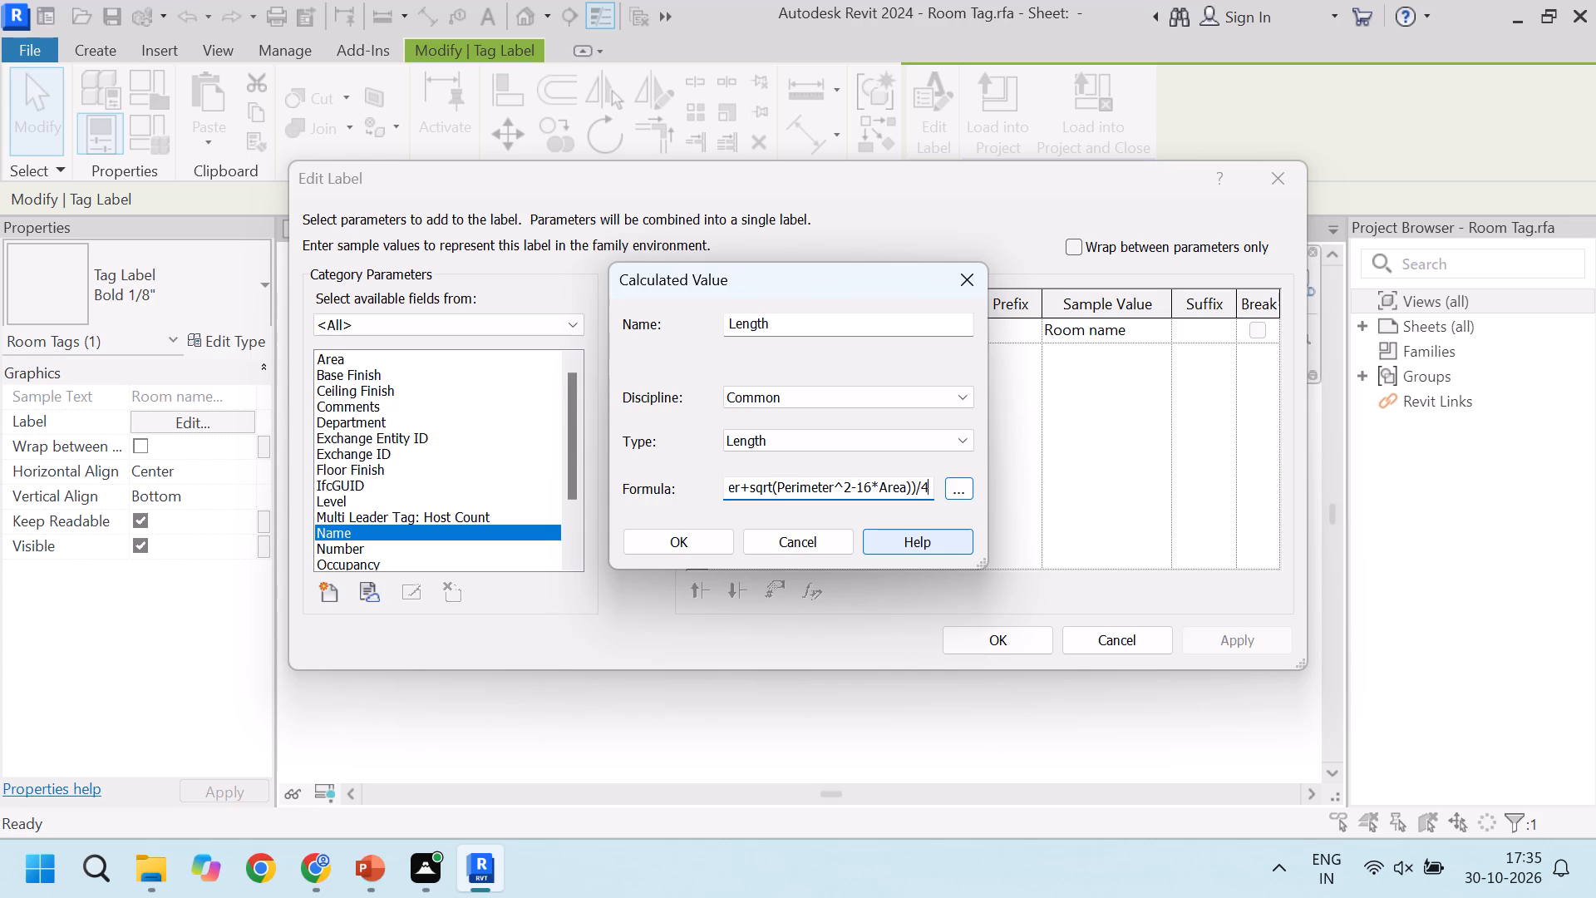
pyautogui.click(667, 540)
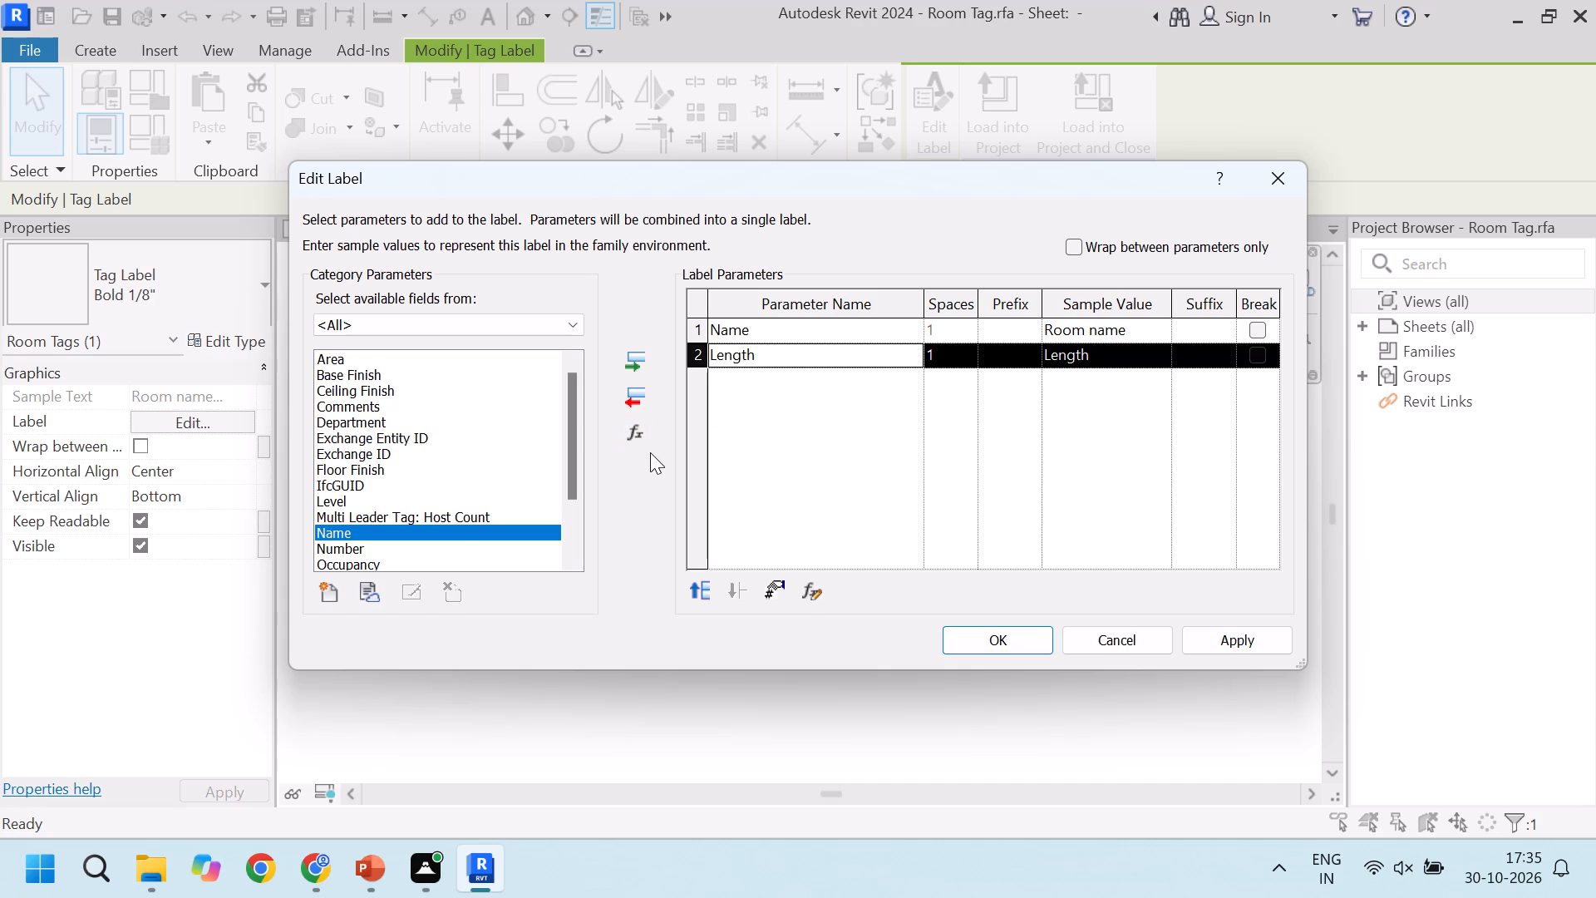
# Start another calculated value for the copied label, named Width, with type Length.
pyautogui.click(638, 430)
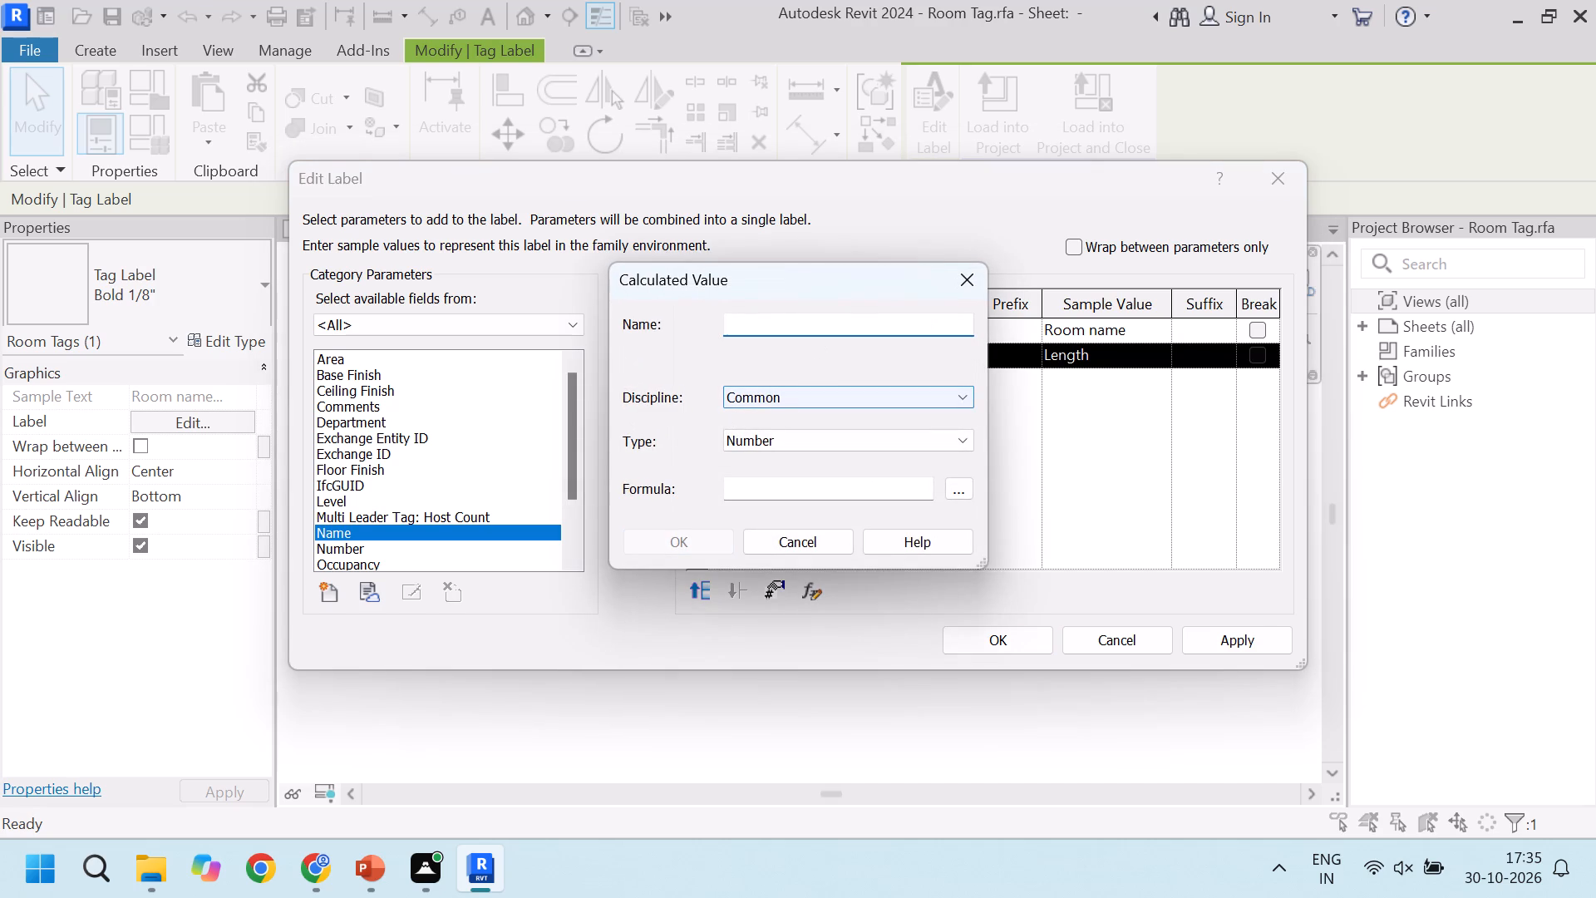
pyautogui.press('w')
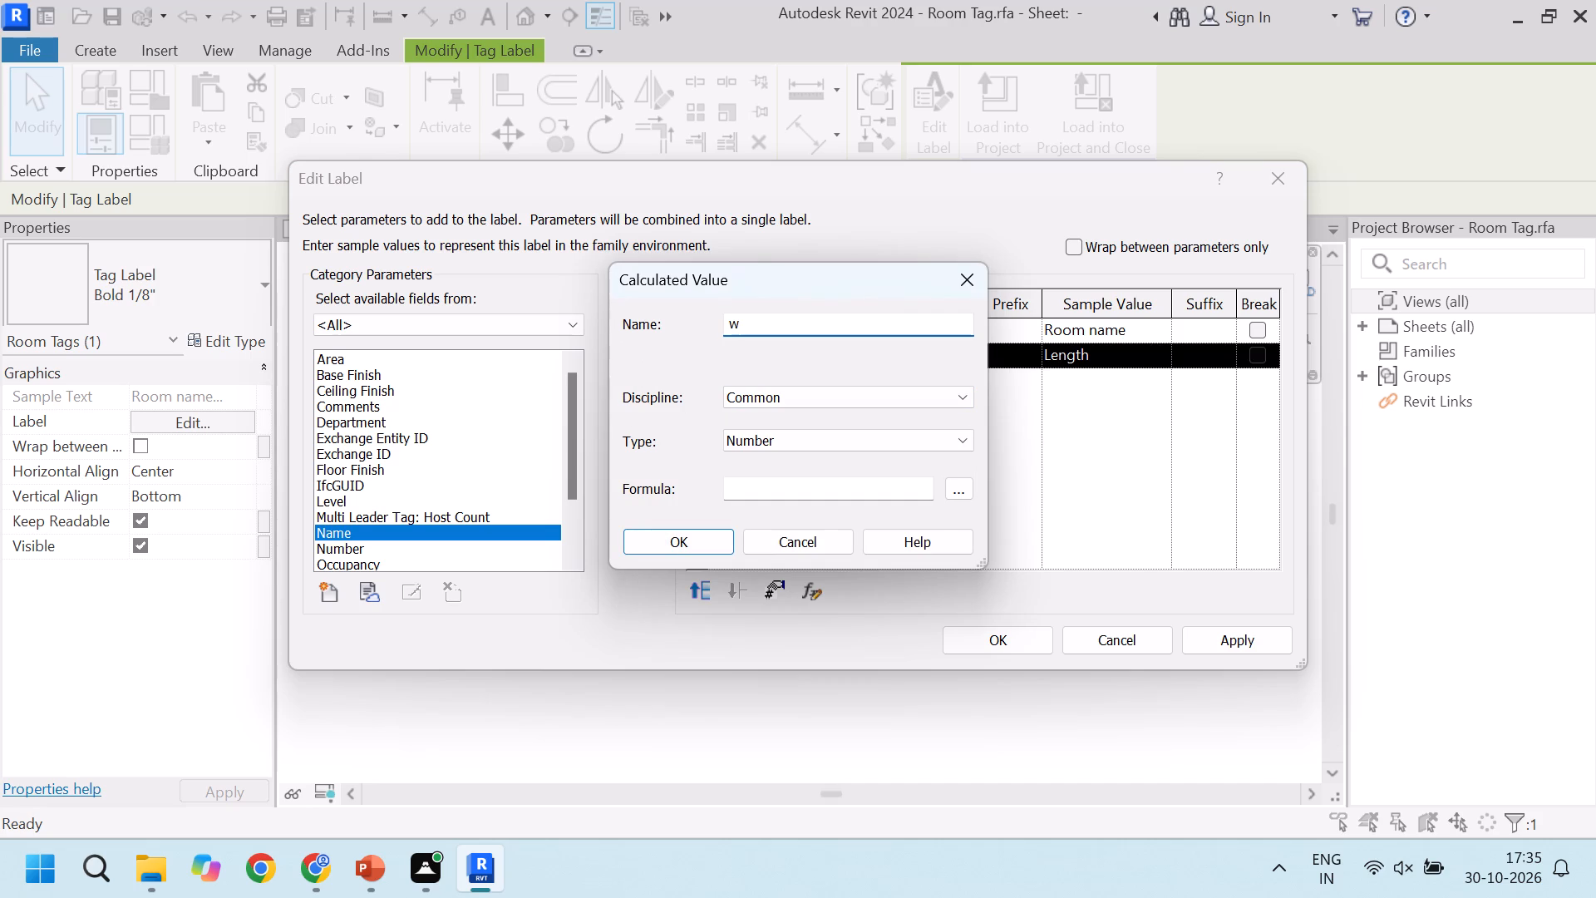
pyautogui.press('BackSpace')
pyautogui.press('w')
pyautogui.write('idth')
pyautogui.click(835, 432)
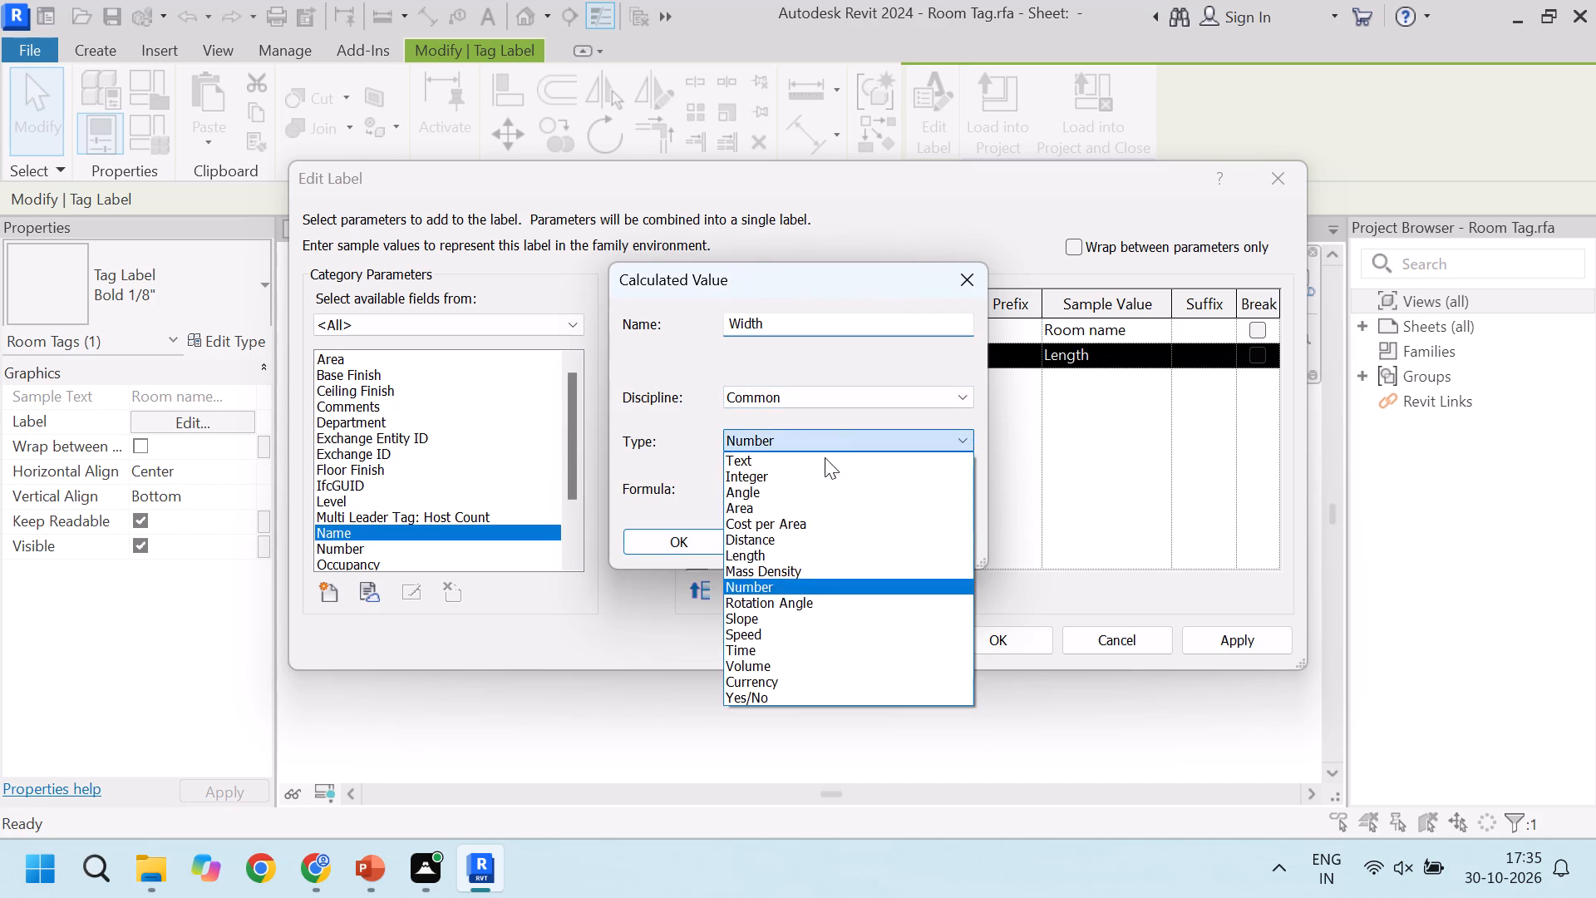
pyautogui.click(790, 550)
# Set the Width formula to Area/Length using the available fields, and add the calculated value to the label.
pyautogui.click(954, 493)
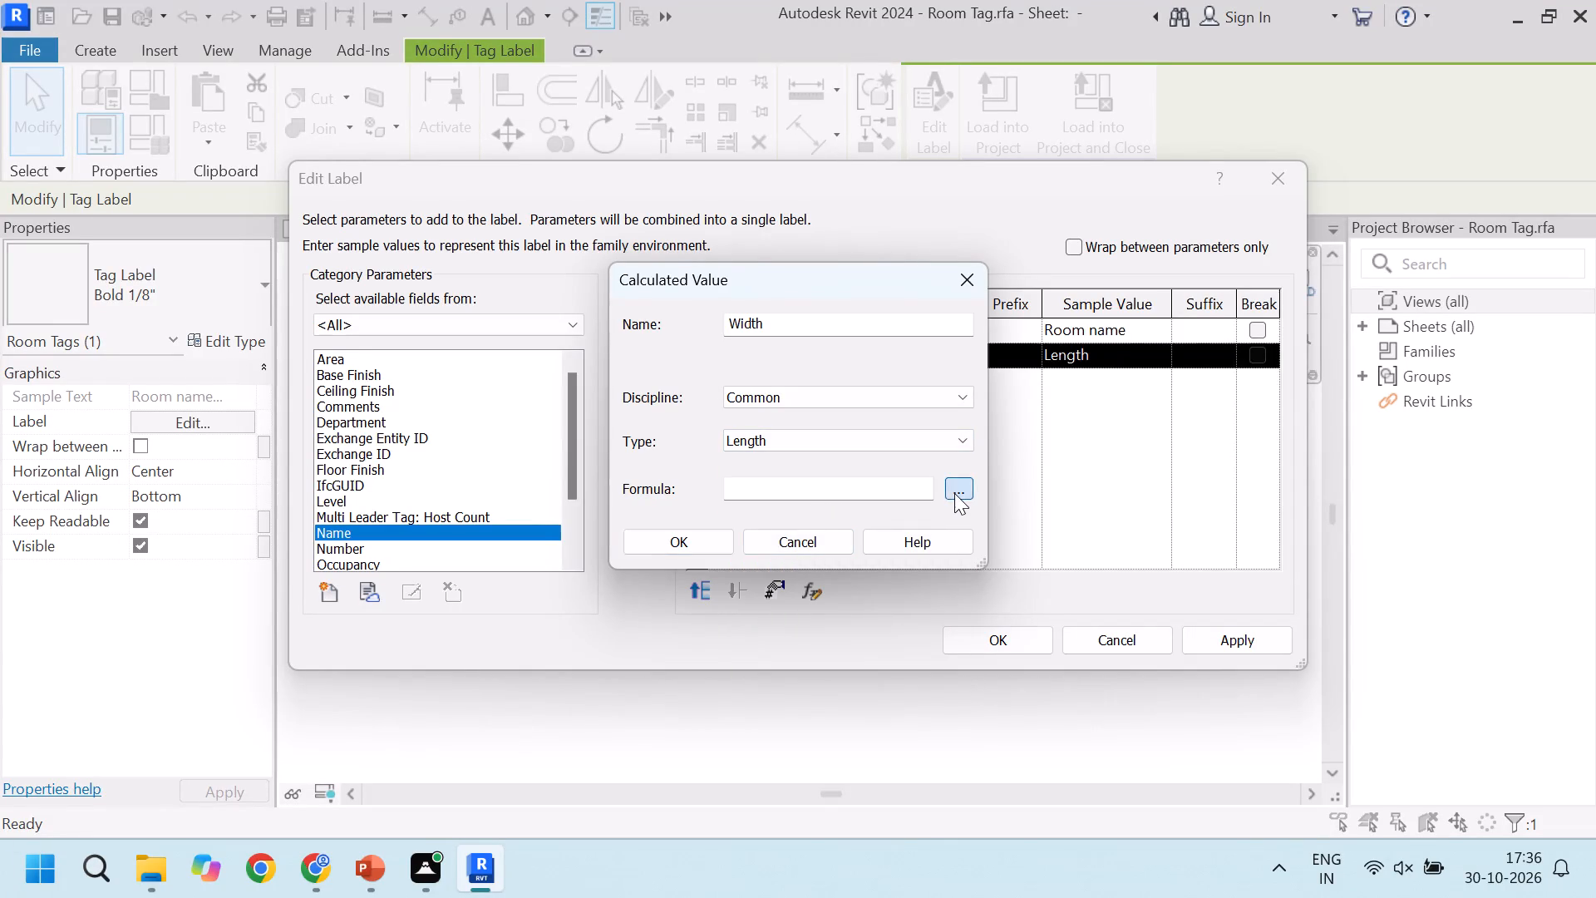
pyautogui.click(661, 326)
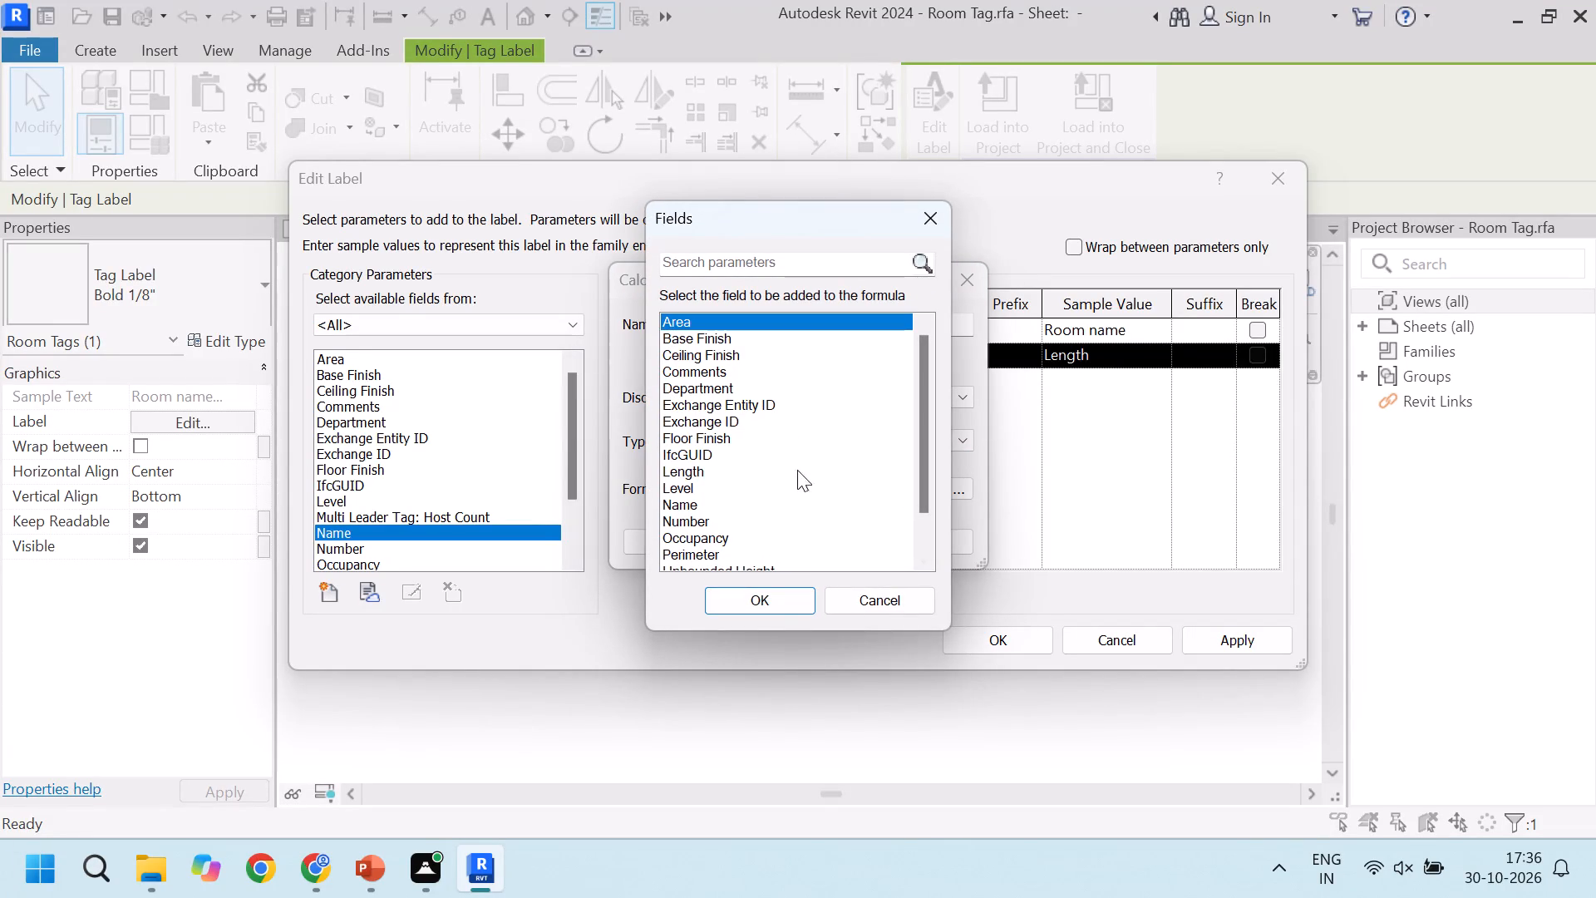
pyautogui.click(775, 600)
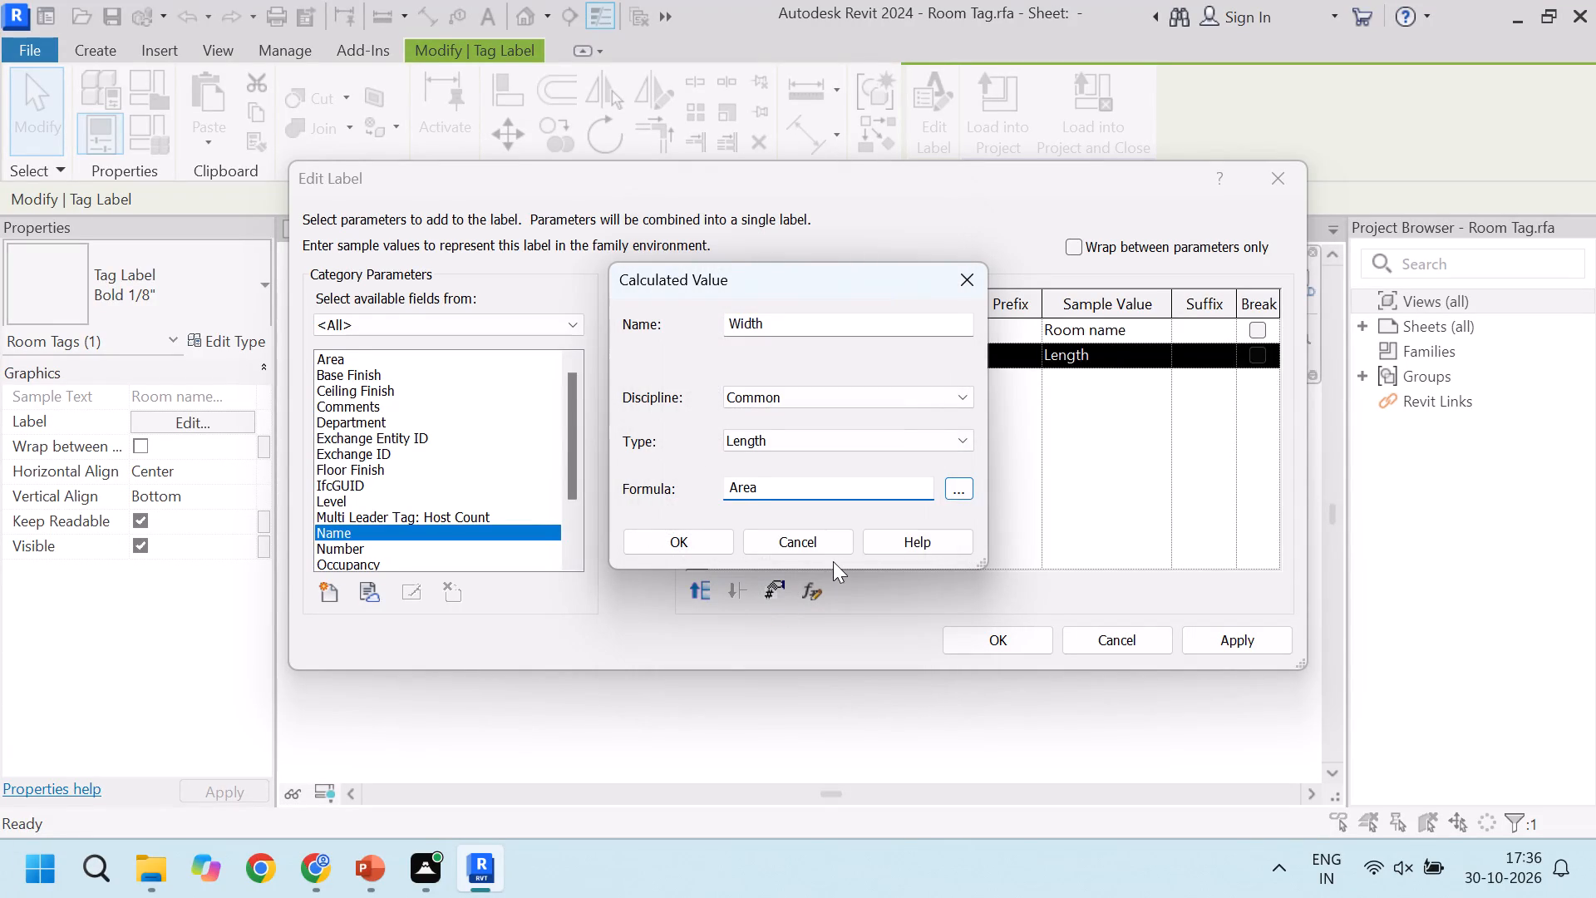
pyautogui.press('/')
pyautogui.click(961, 491)
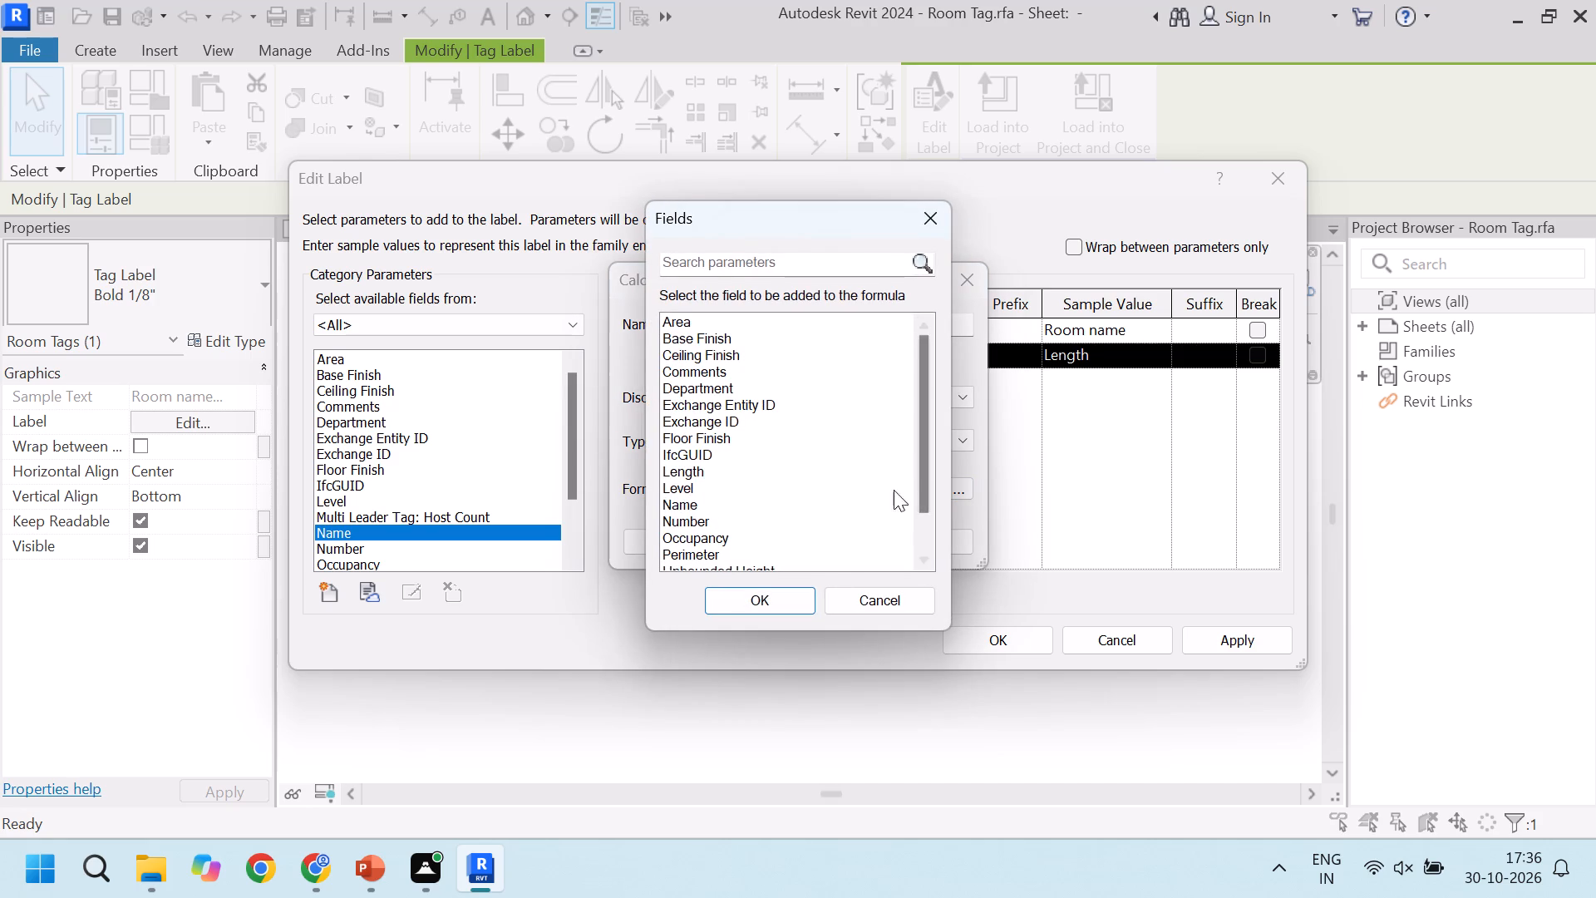
pyautogui.click(691, 471)
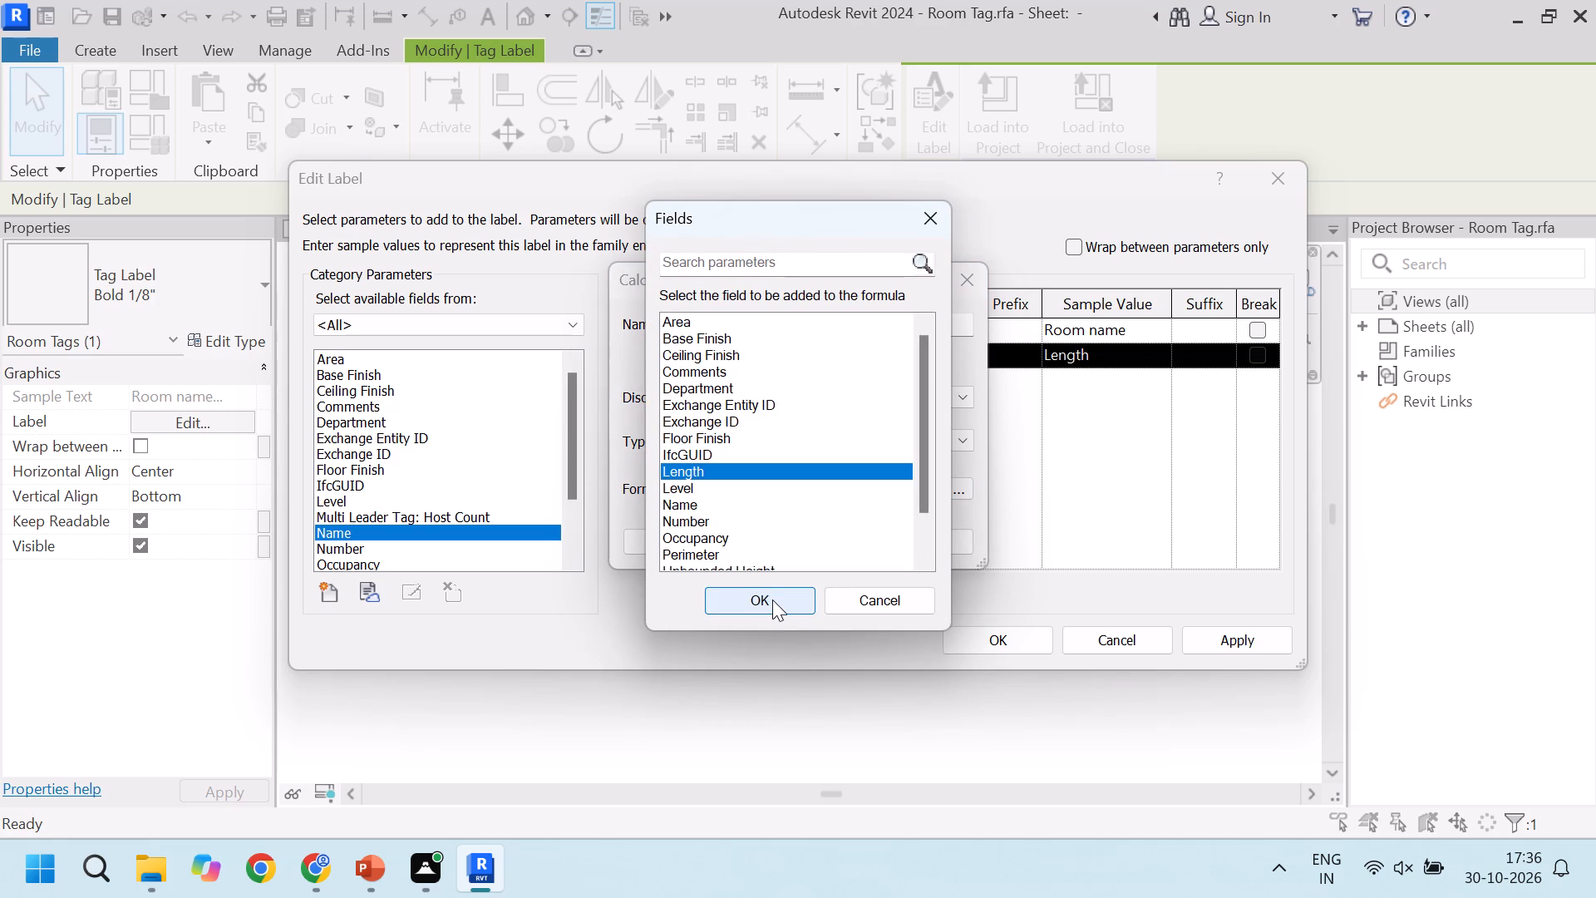
pyautogui.click(772, 599)
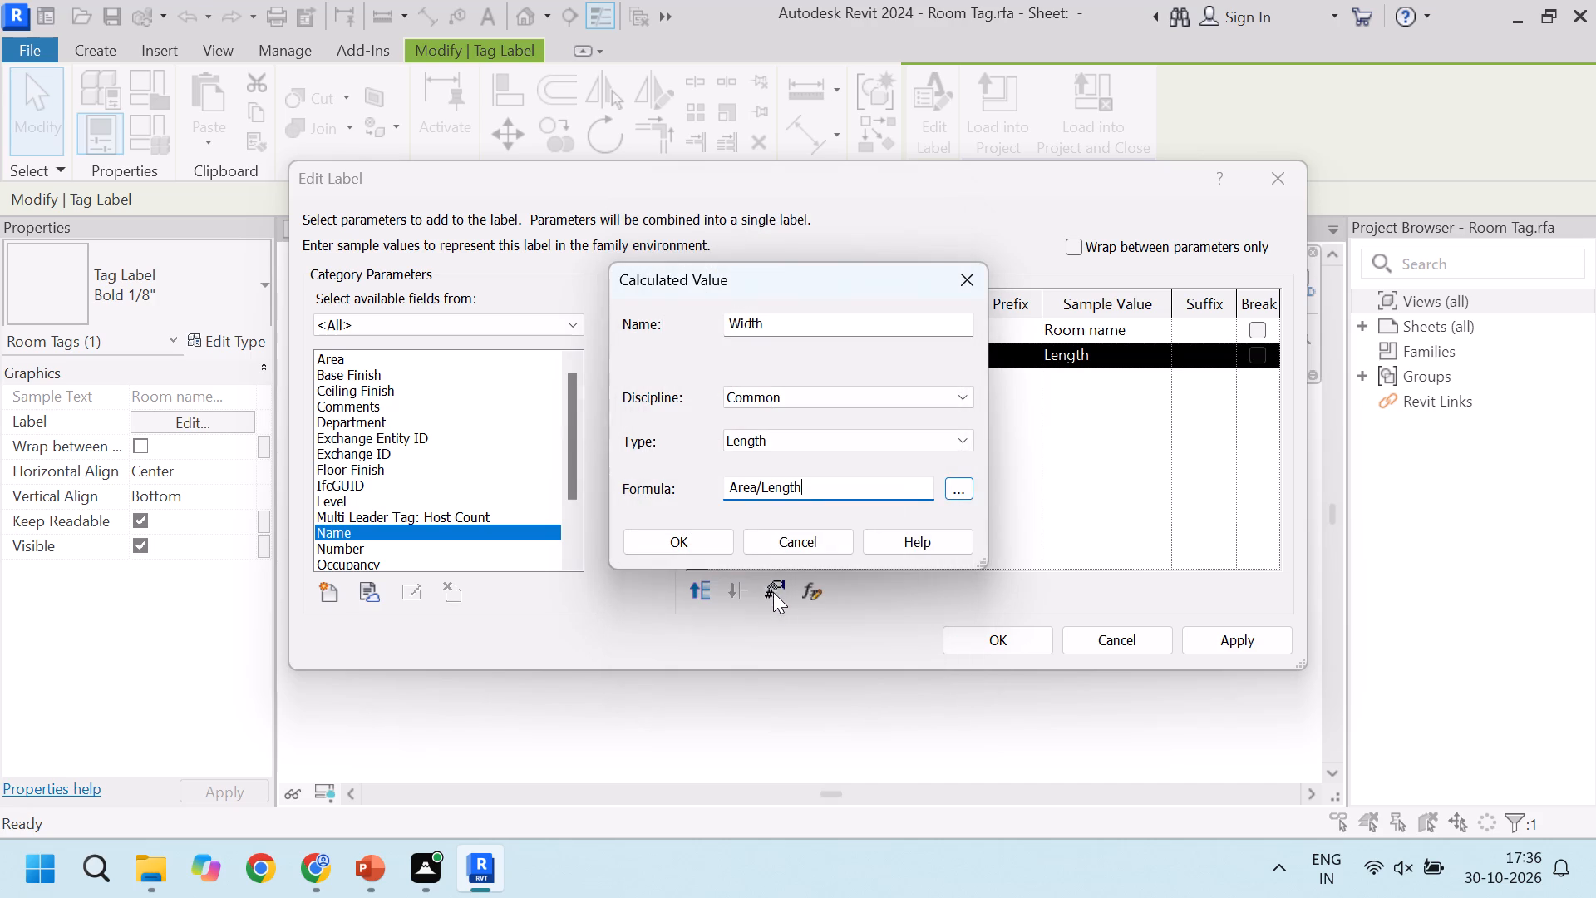
pyautogui.click(698, 546)
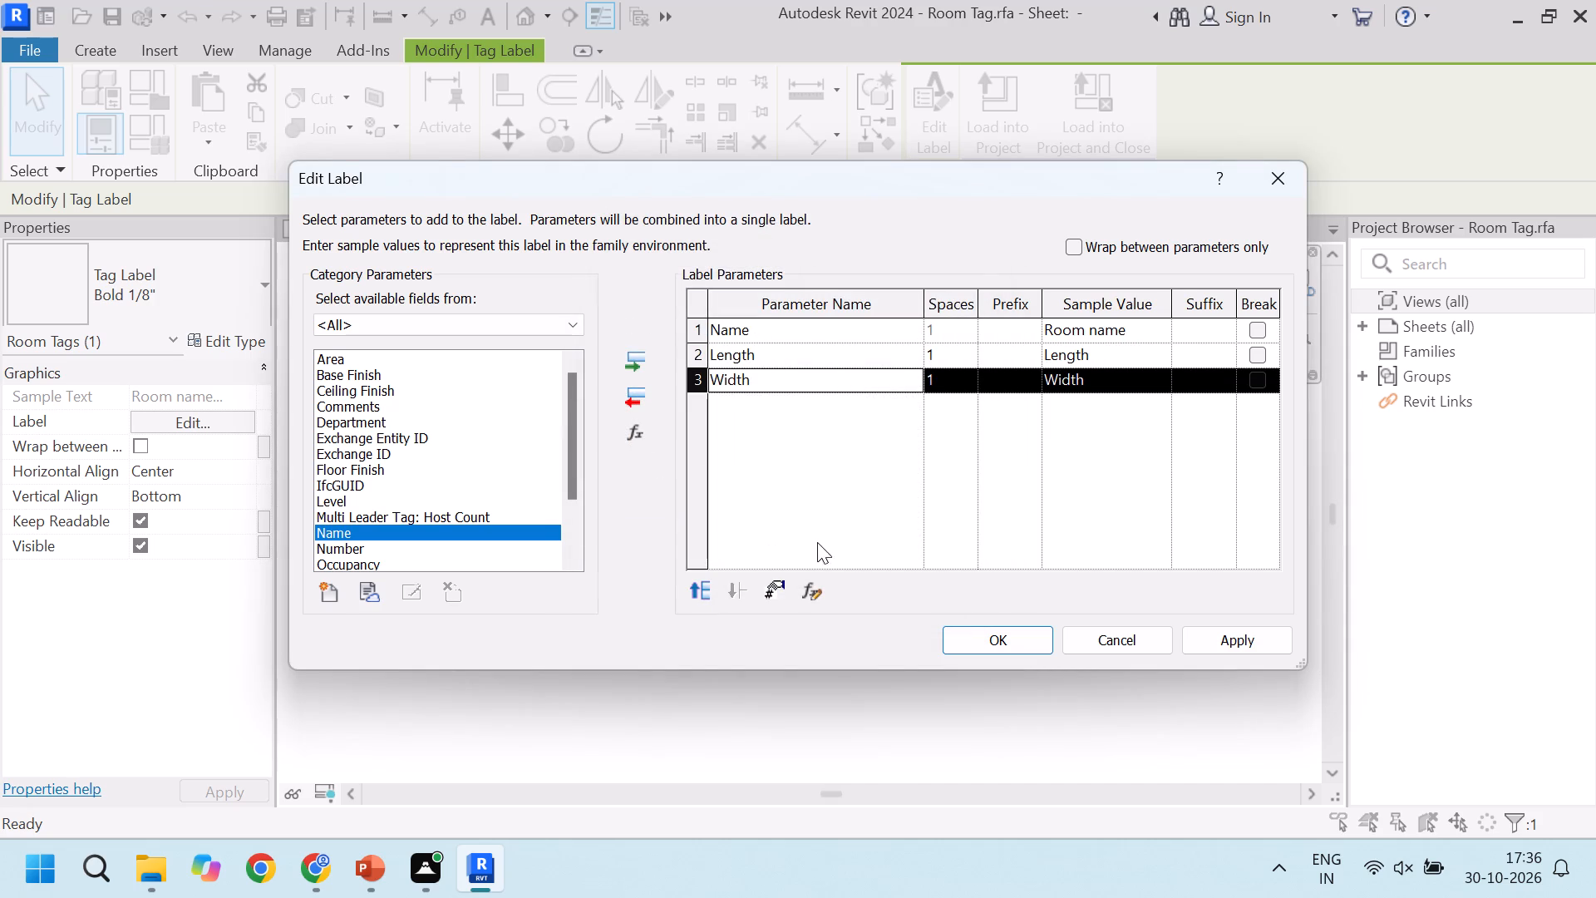
# Remove the Name parameter from the copied label, keeping Length and Width, and apply the label changes.
pyautogui.click(749, 332)
pyautogui.click(629, 400)
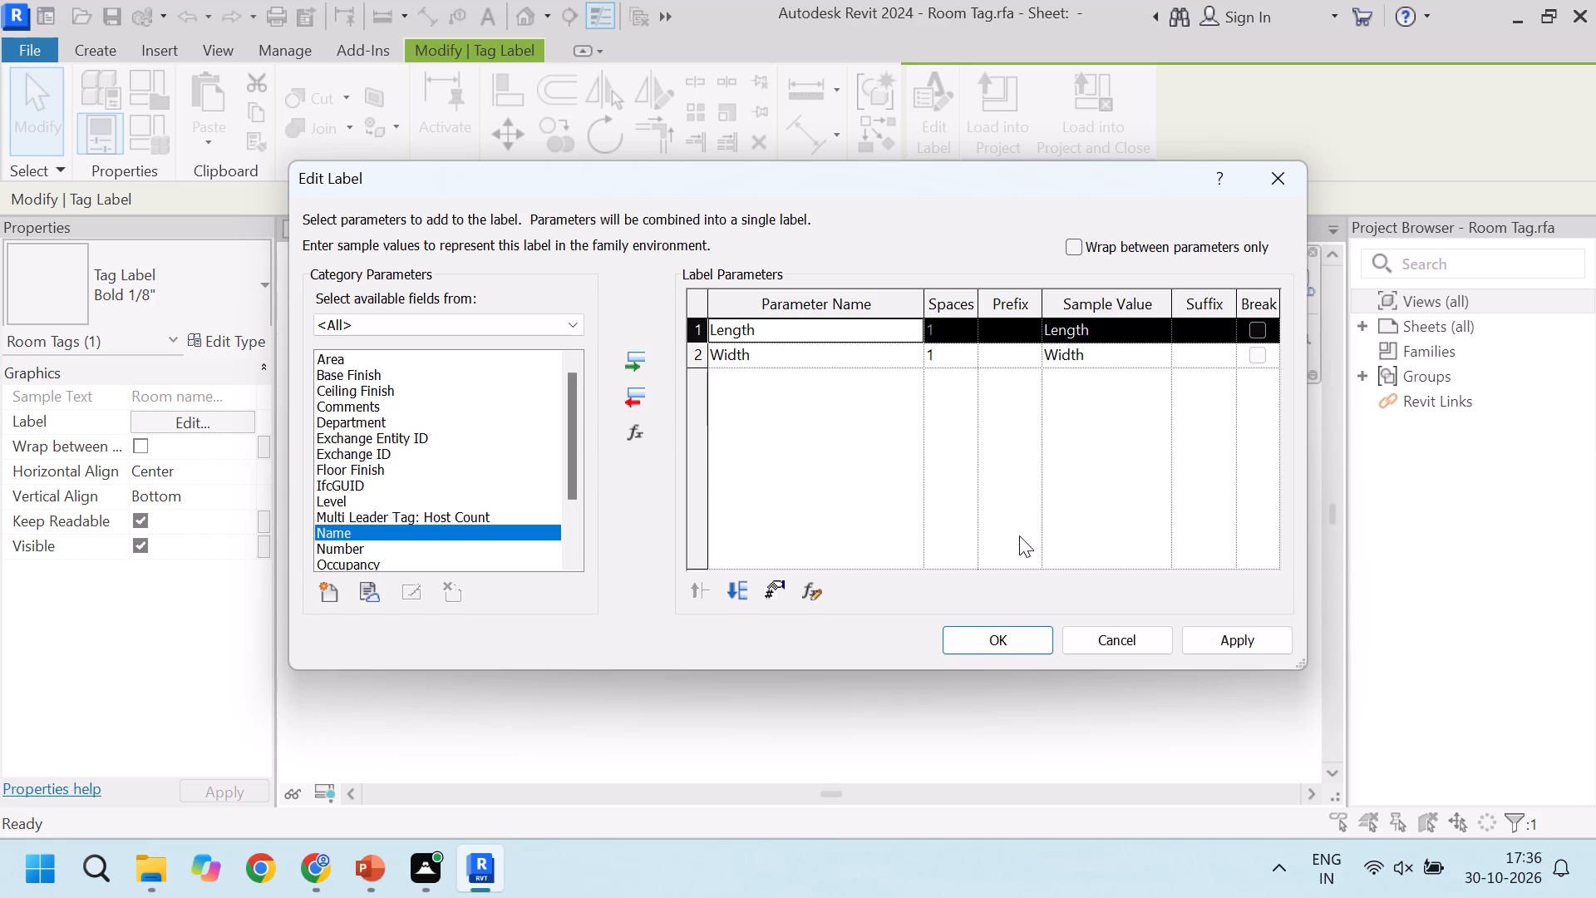
pyautogui.click(1238, 638)
pyautogui.click(1026, 635)
pyautogui.click(850, 639)
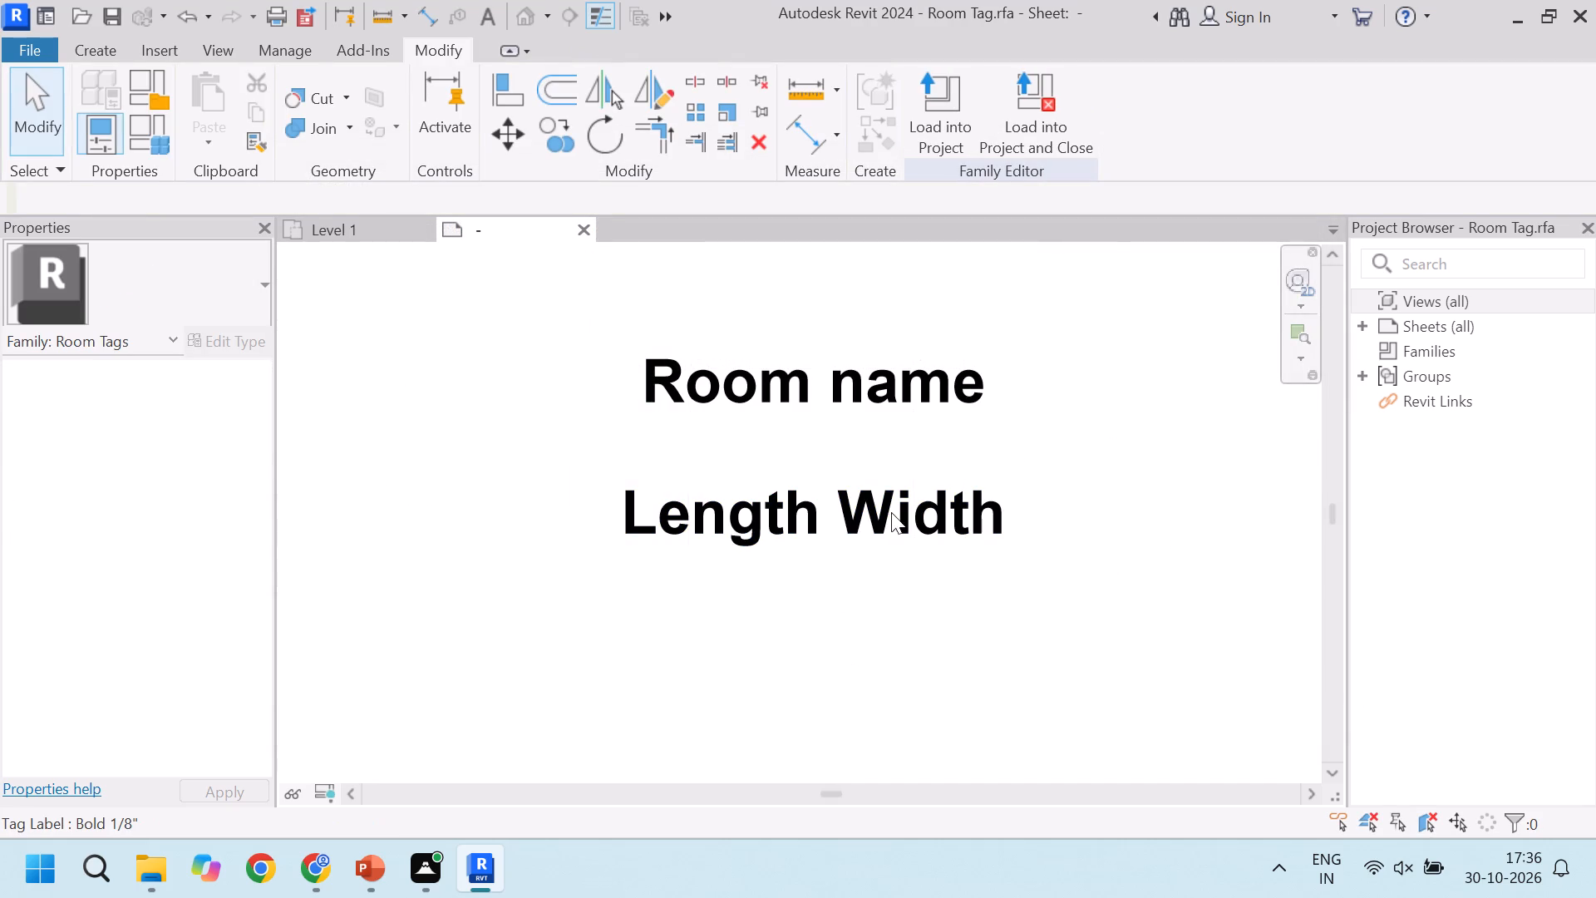
# Add the suffix "x" to the Length parameter of the Length Width label.
pyautogui.click(789, 515)
pyautogui.click(943, 103)
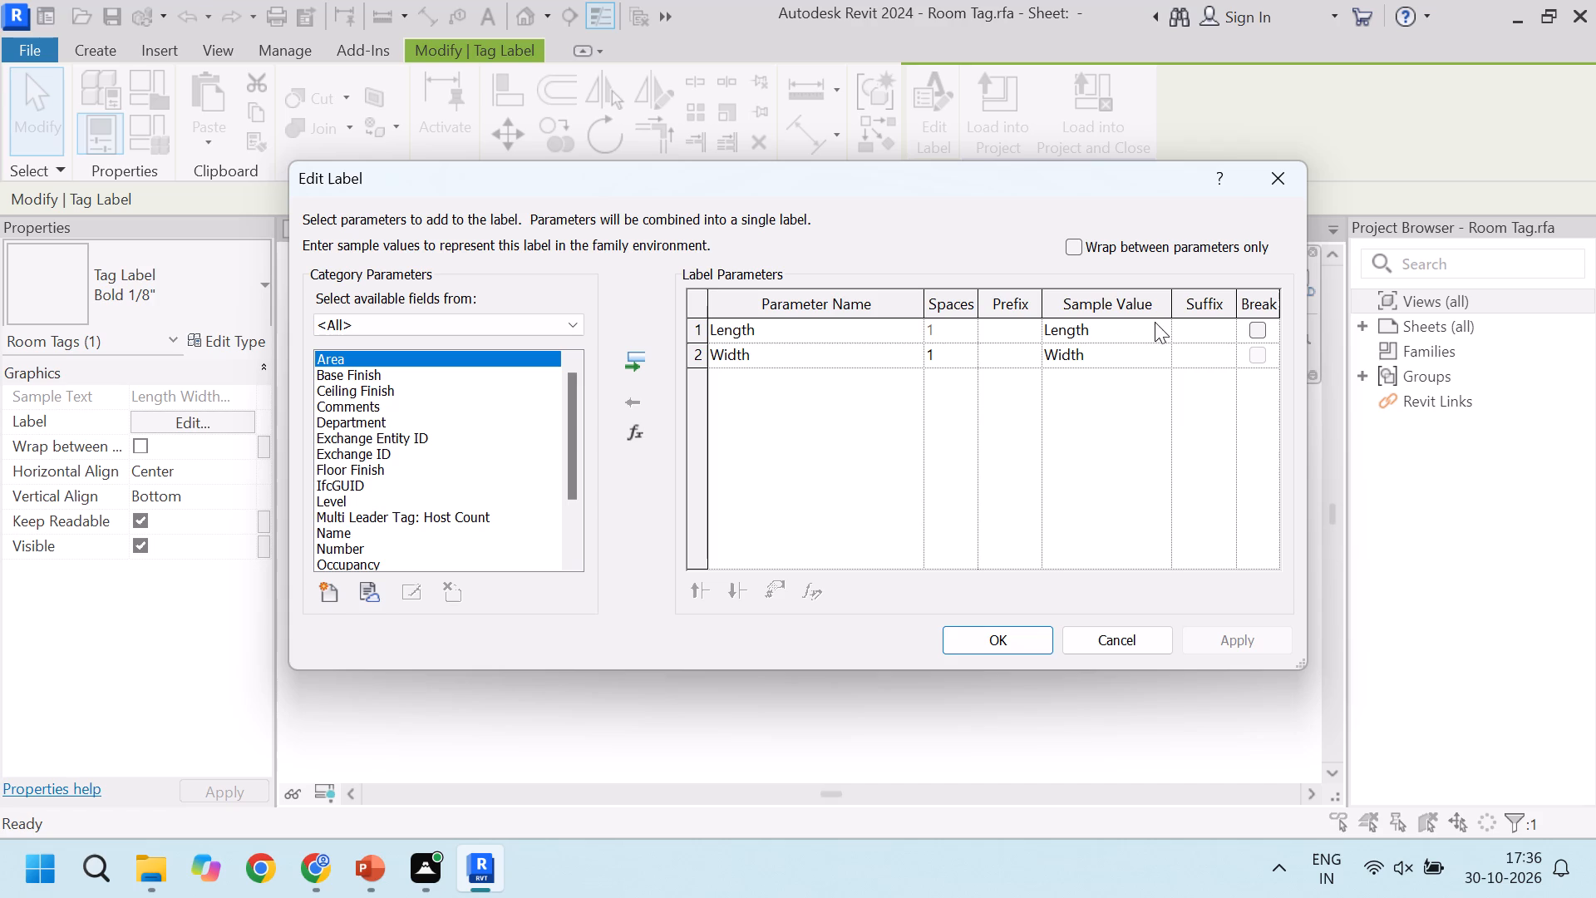
pyautogui.click(1190, 326)
pyautogui.press('x')
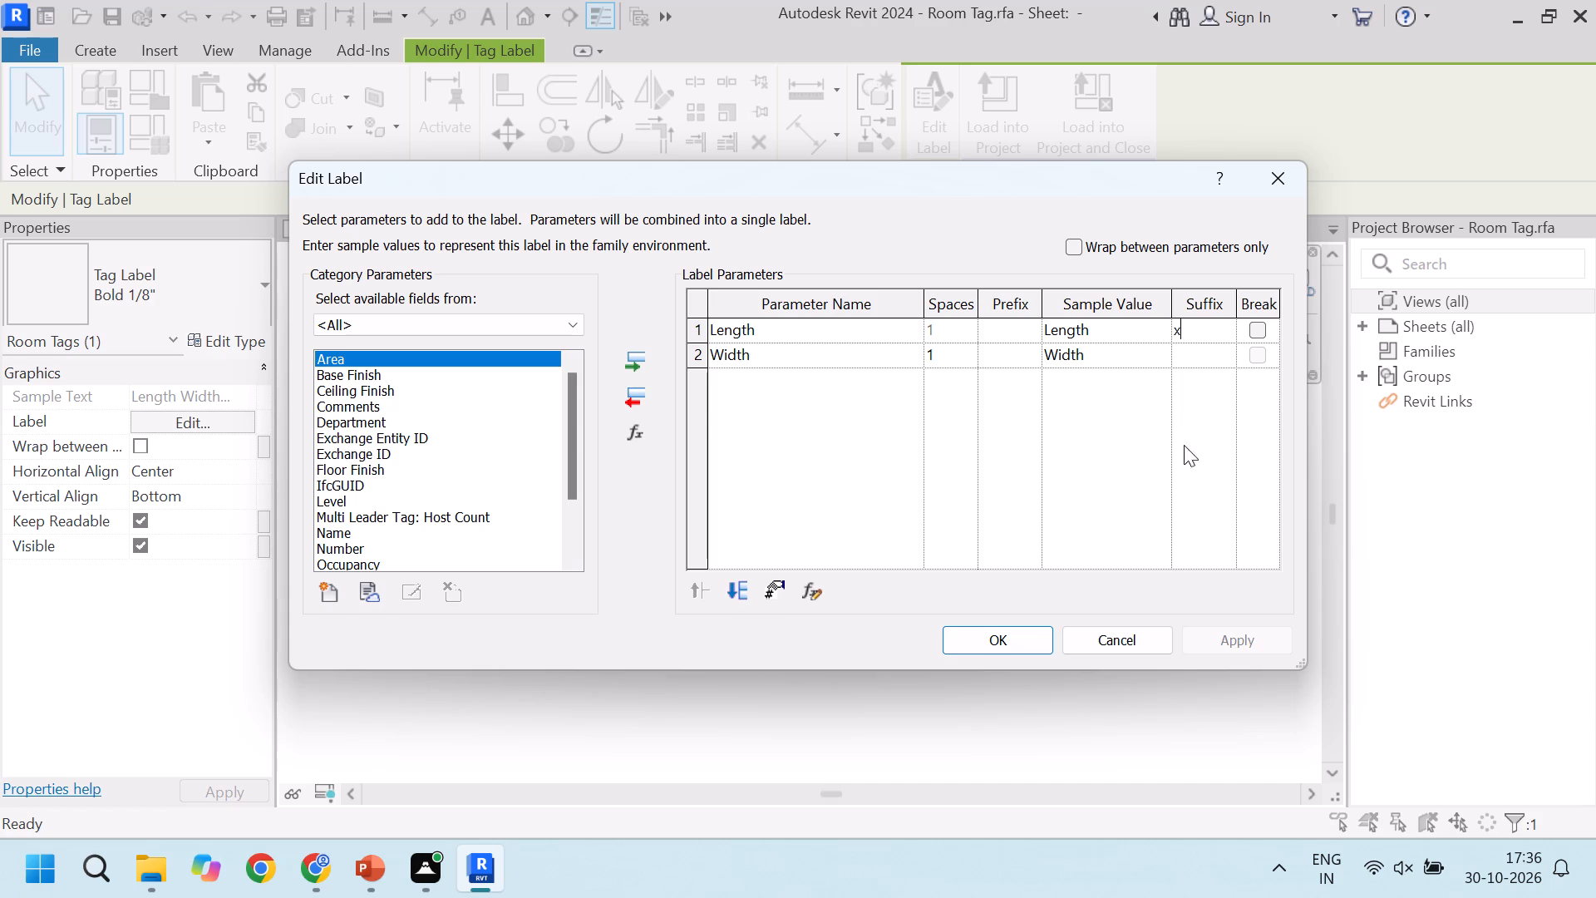
pyautogui.click(1044, 634)
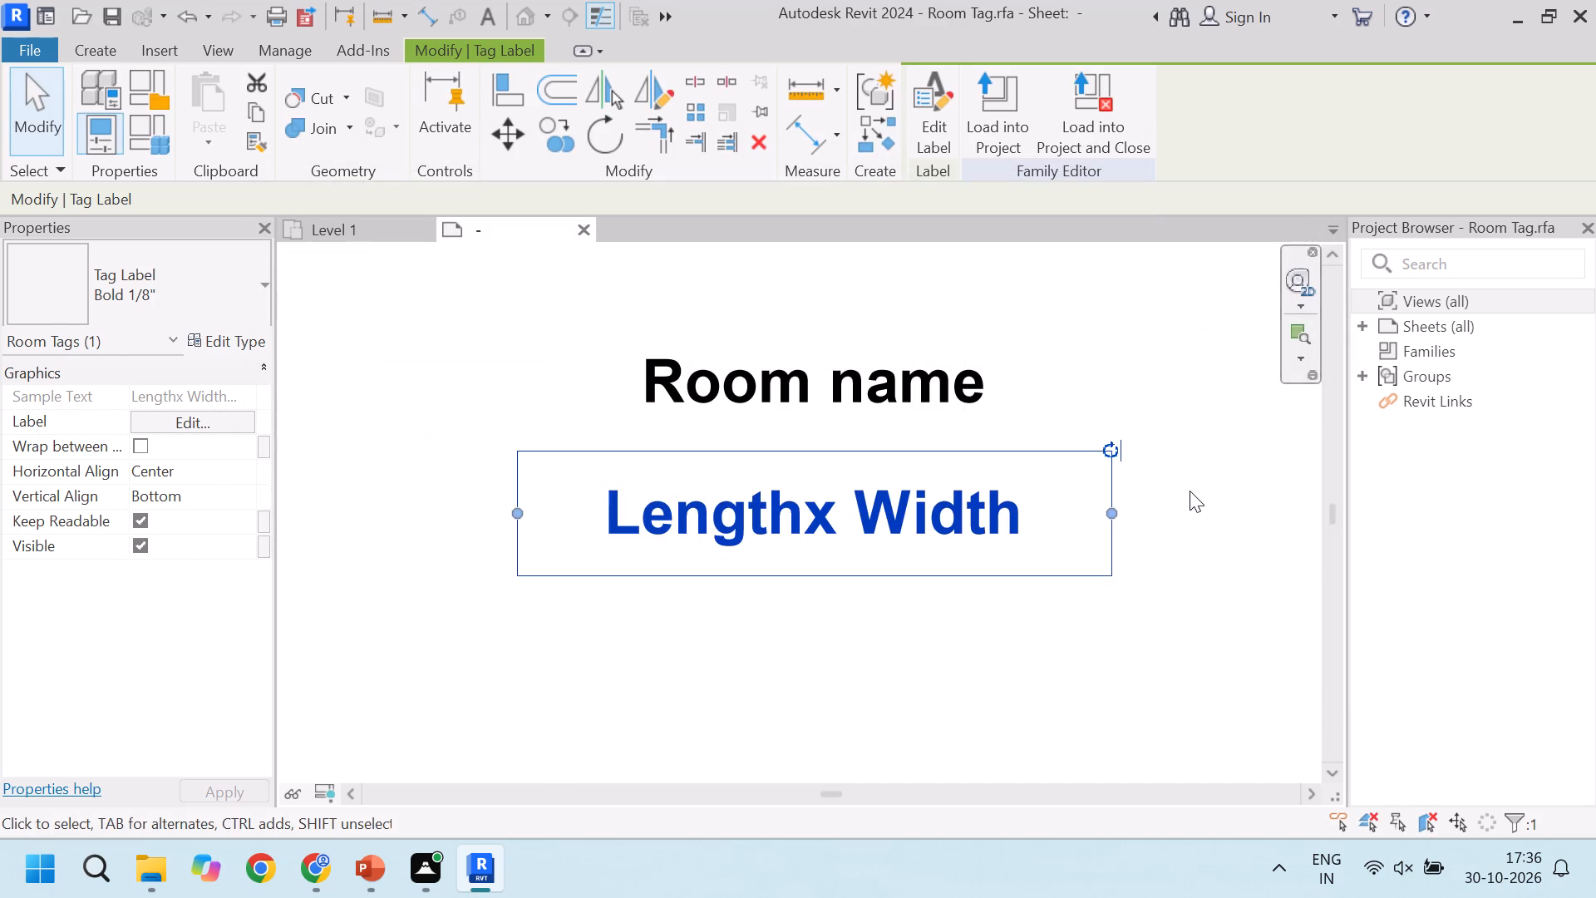
pyautogui.click(1192, 488)
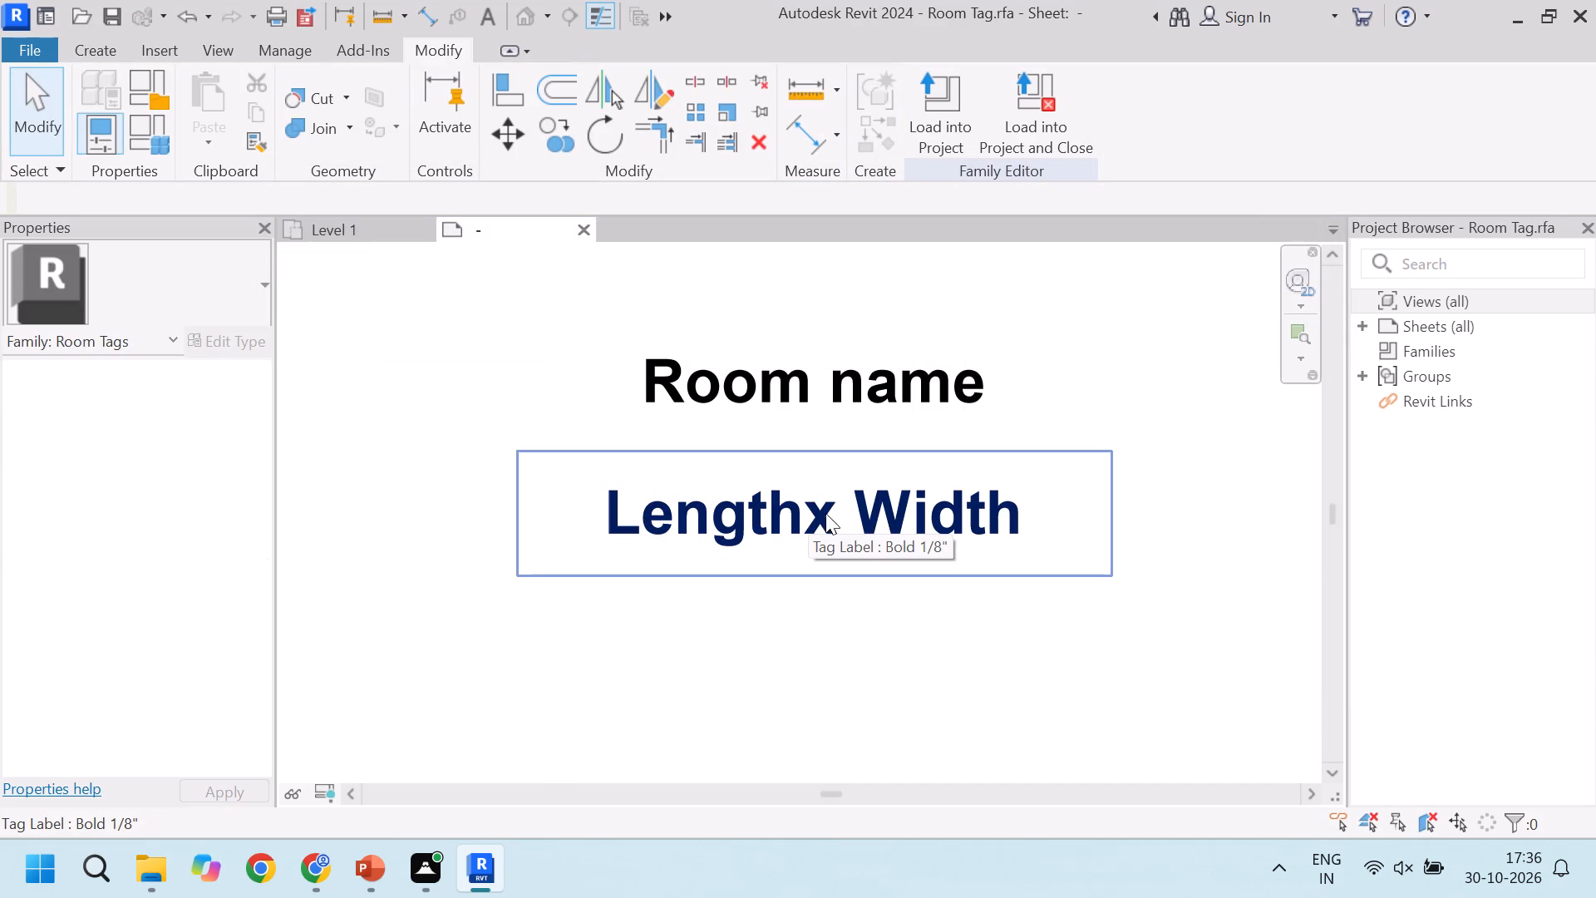
# Insert a space before the "x" in the Length parameter's suffix.
pyautogui.click(794, 523)
pyautogui.doubleClick(901, 531)
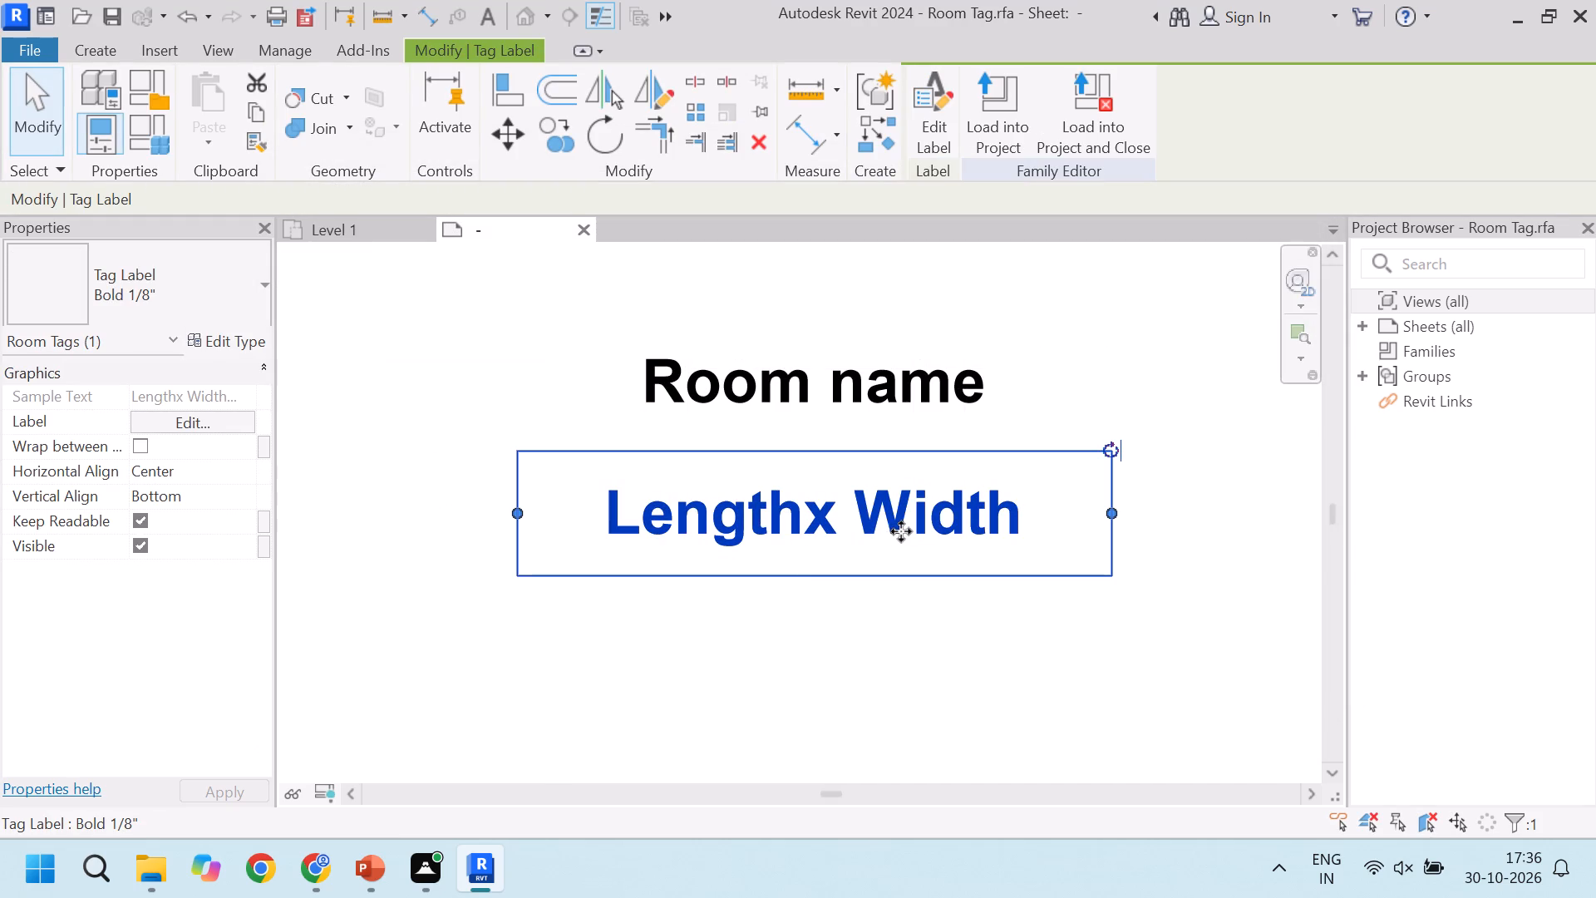
pyautogui.click(937, 143)
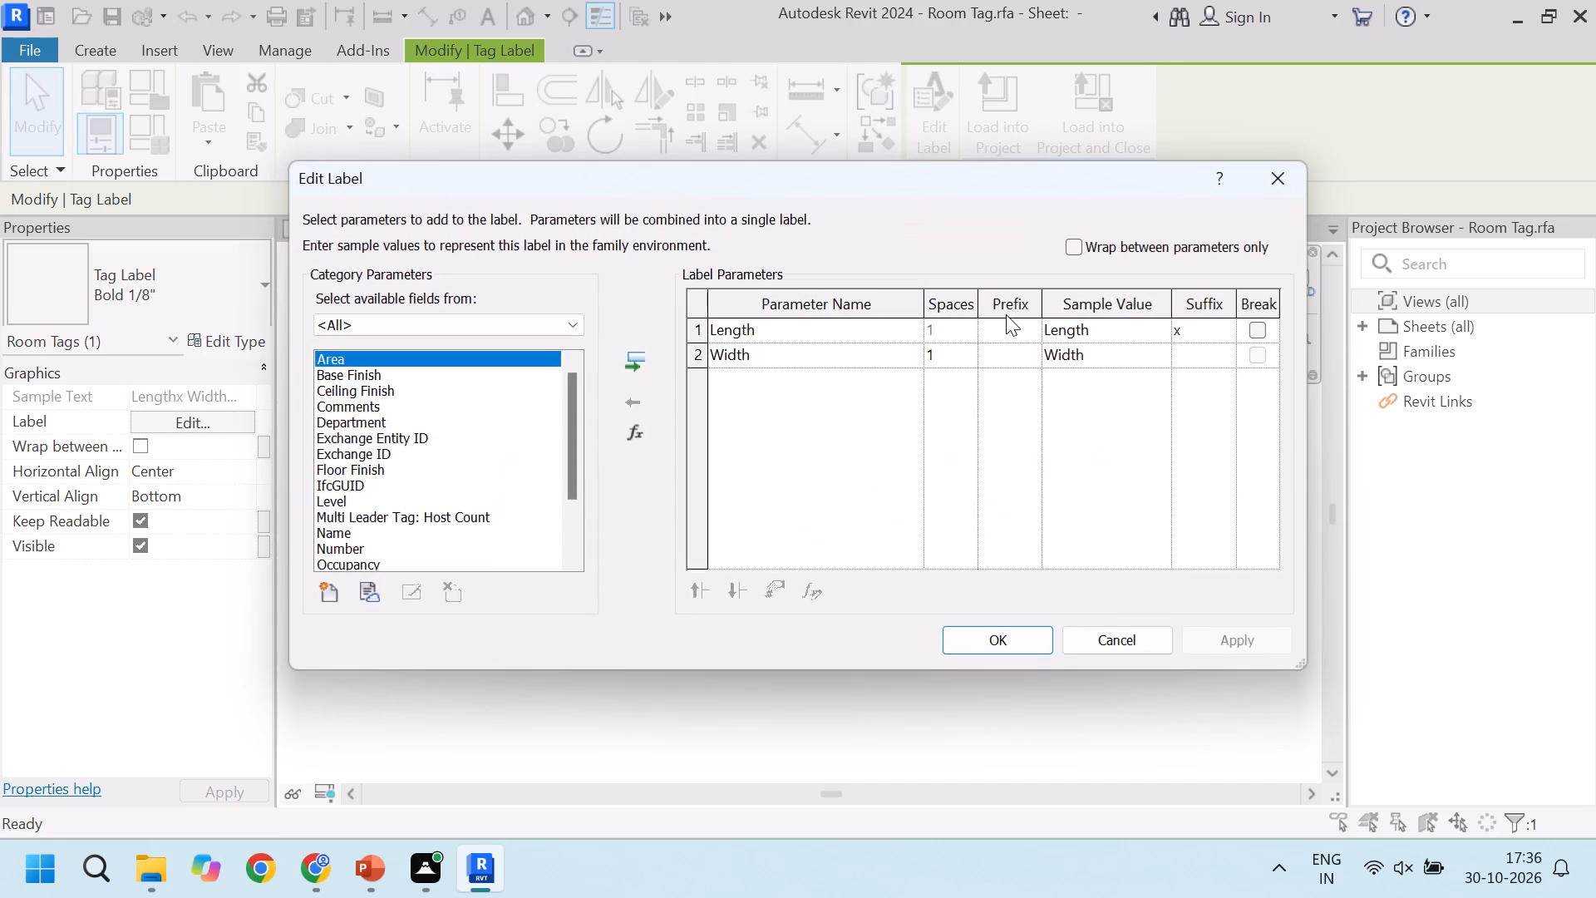
pyautogui.click(1175, 328)
pyautogui.press('space')
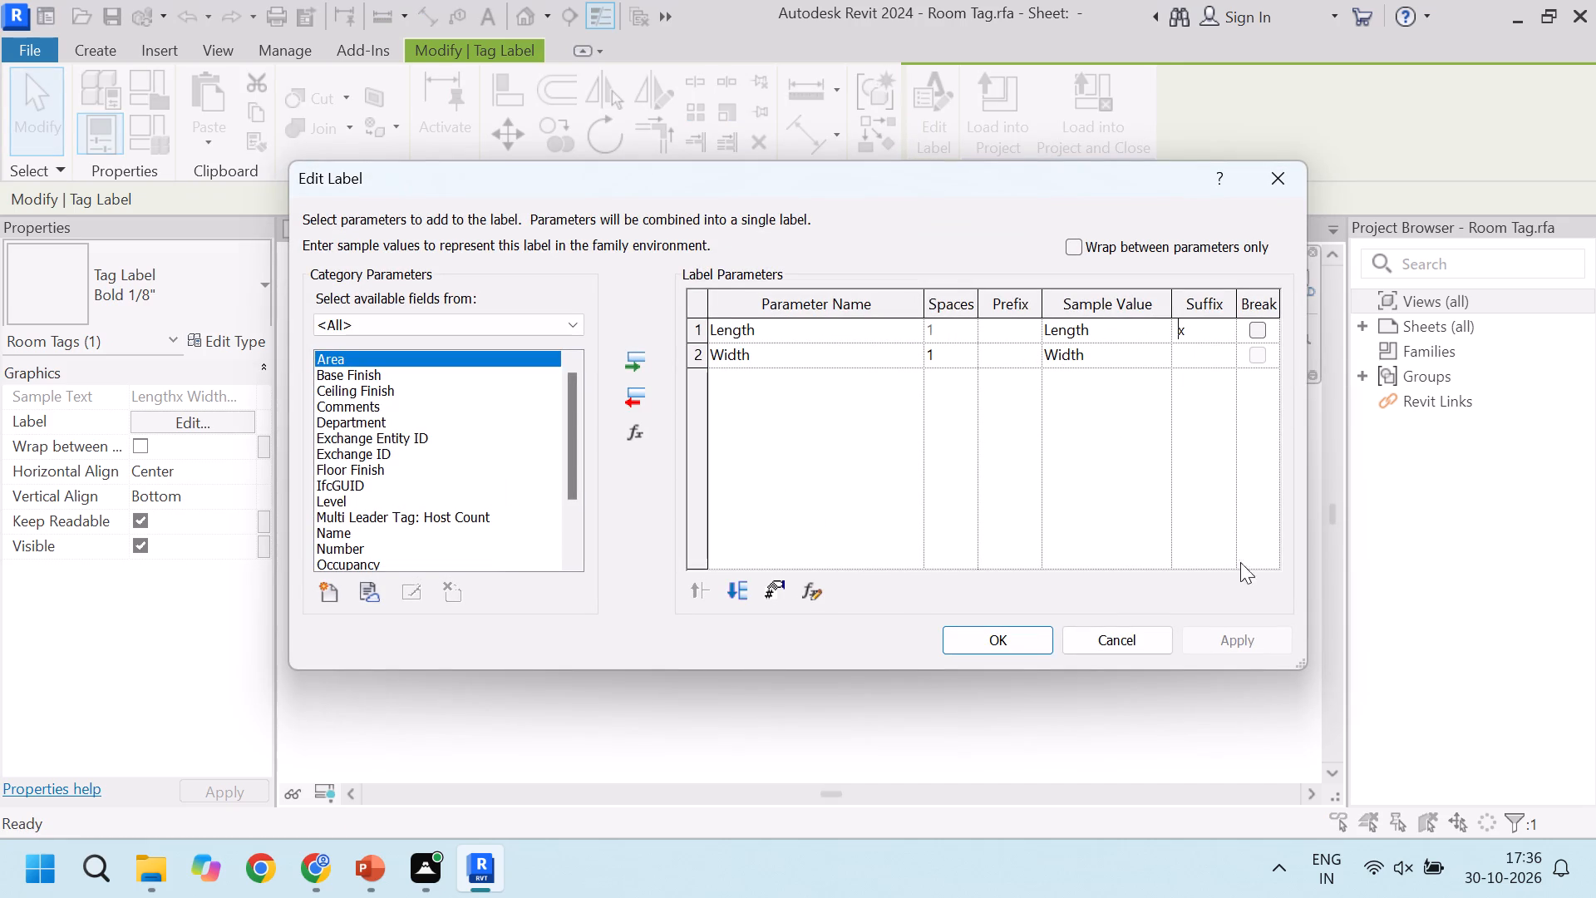
pyautogui.click(1019, 644)
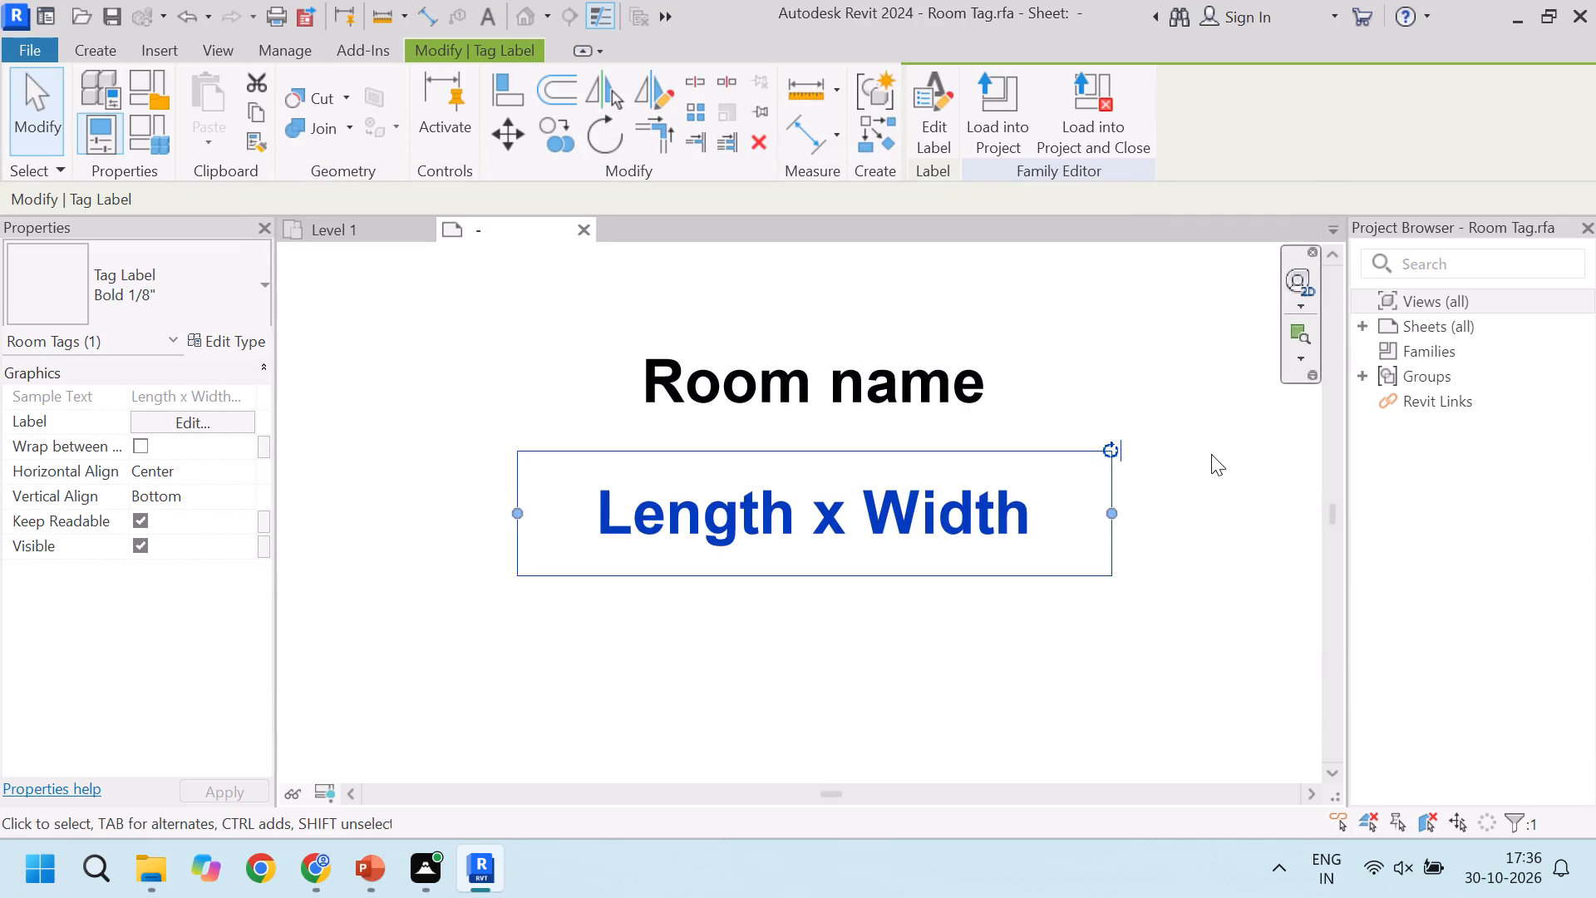
pyautogui.click(1211, 454)
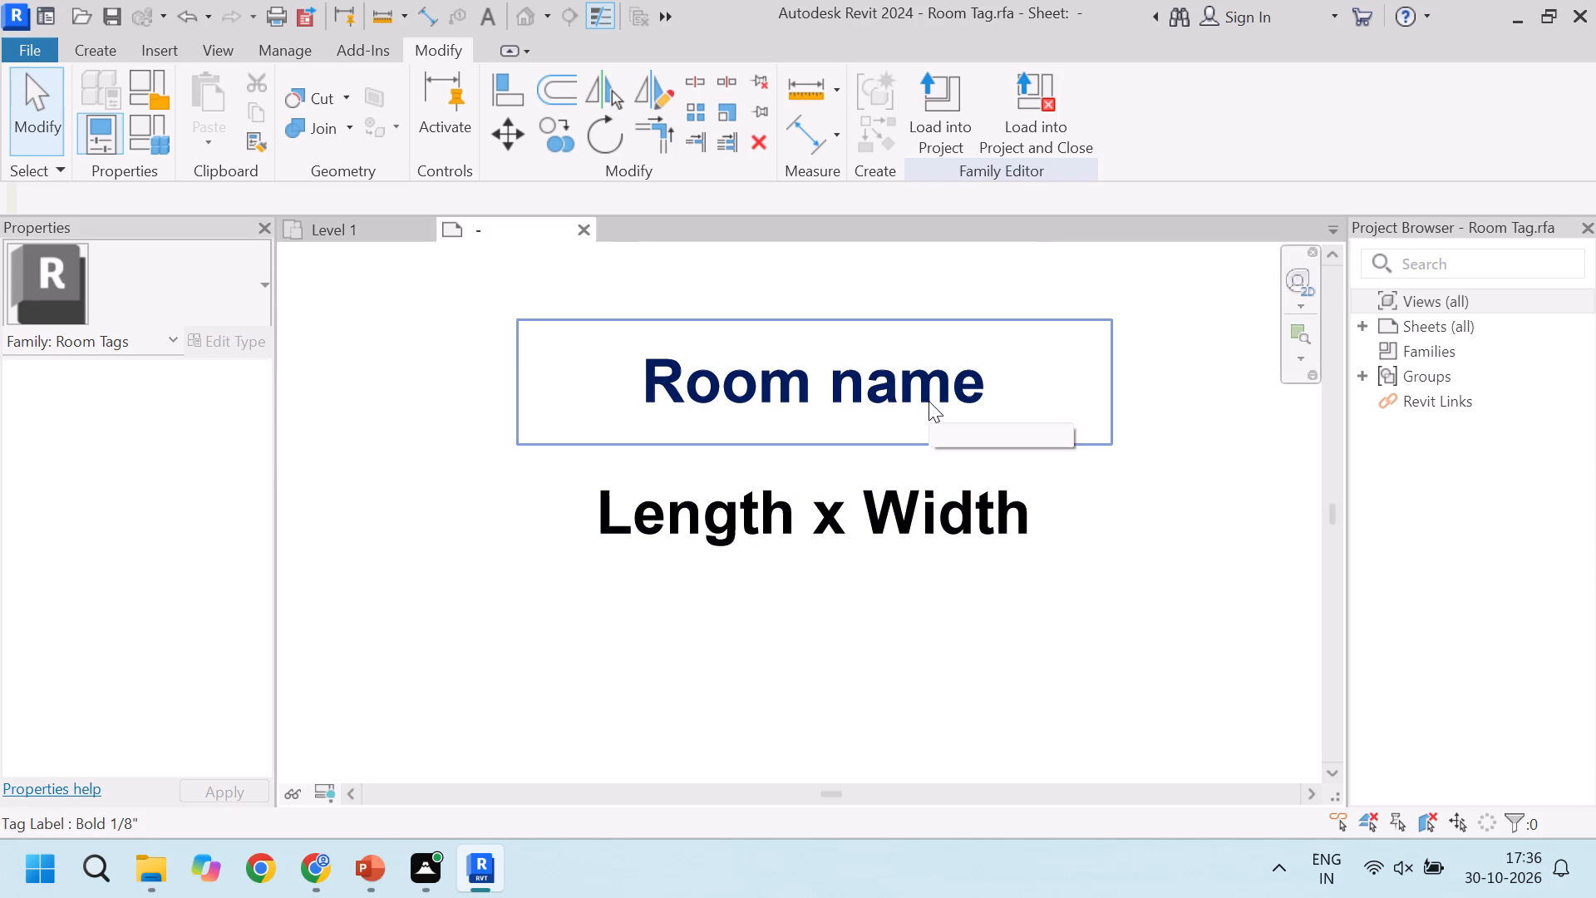
# Load the edited Room Tag family into the project, overwriting the existing version.
pyautogui.click(950, 138)
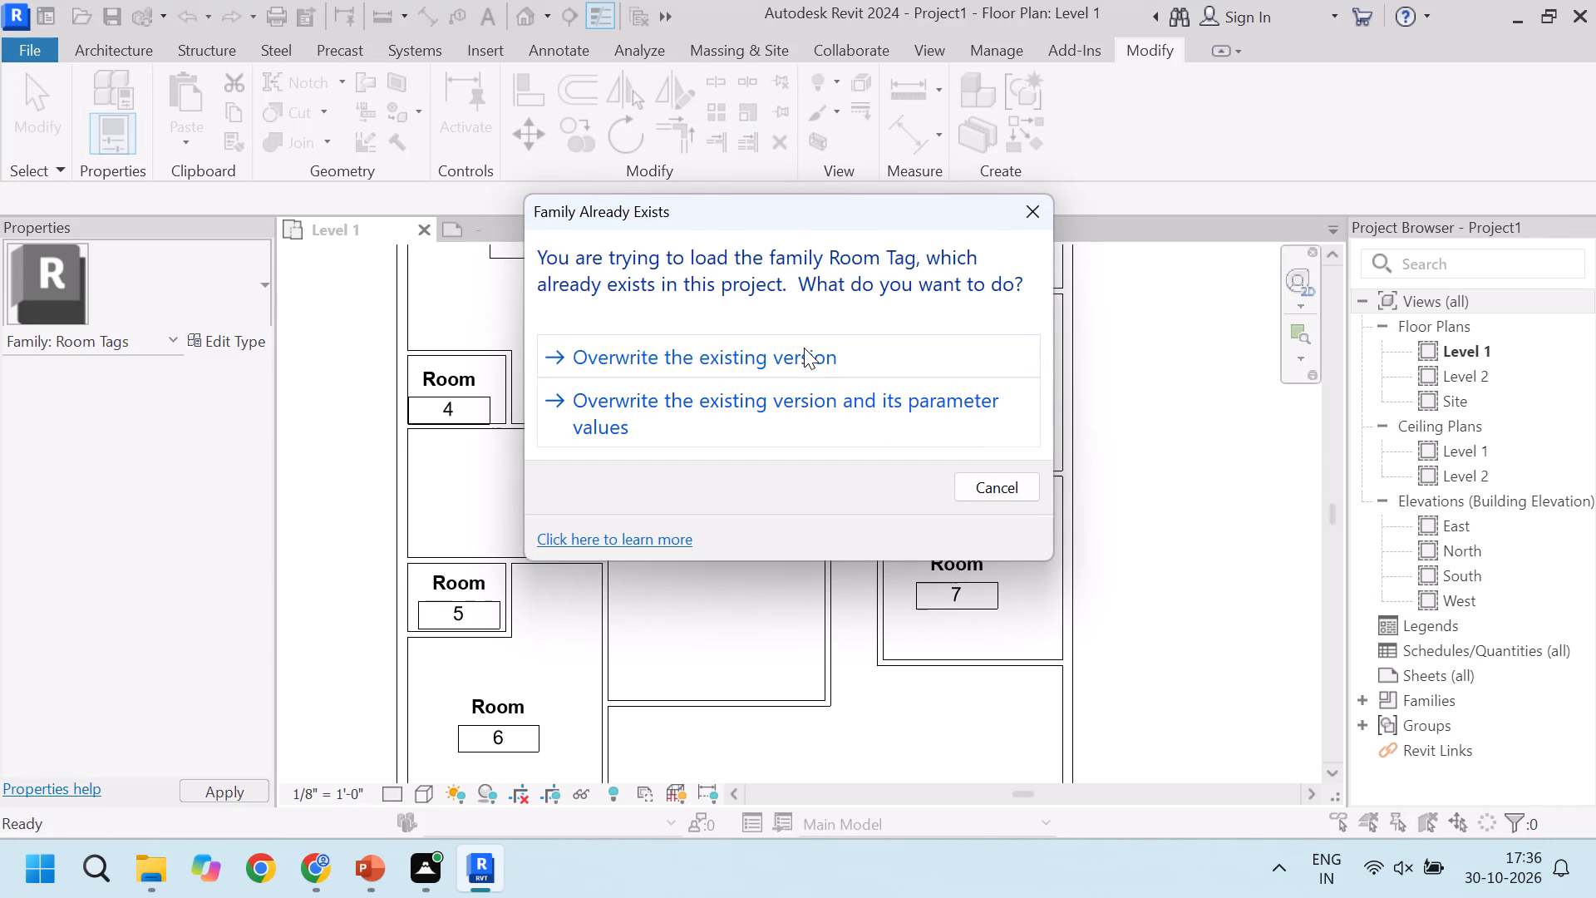
pyautogui.click(796, 355)
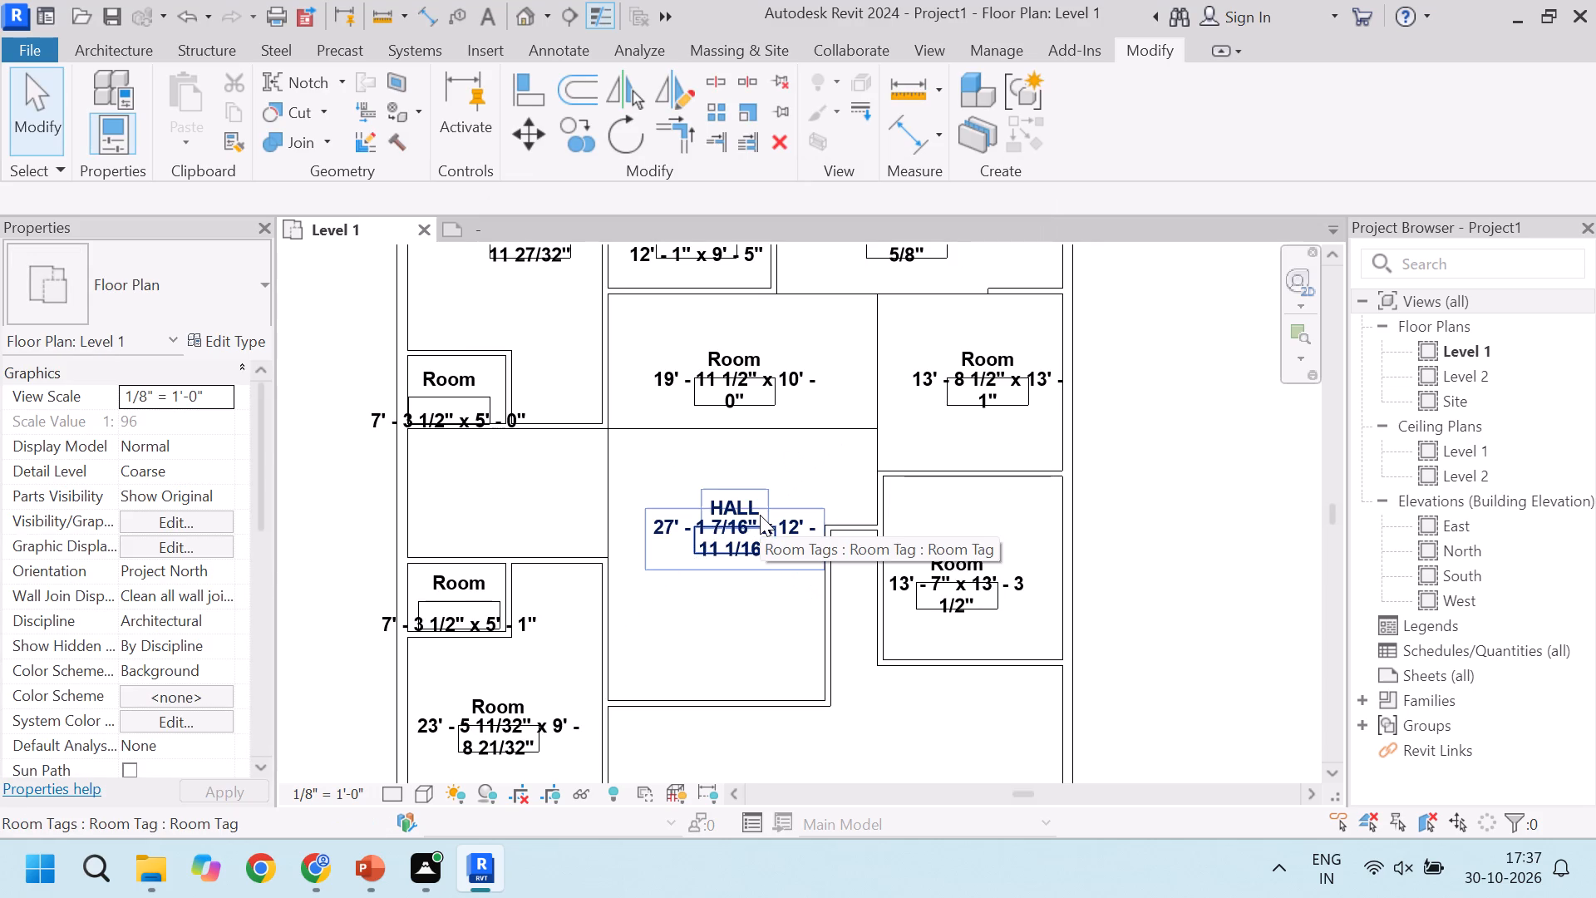
# Turn off Show Room Number in the type properties of the HALL room's tag.
pyautogui.scroll(-1, 760, 515)
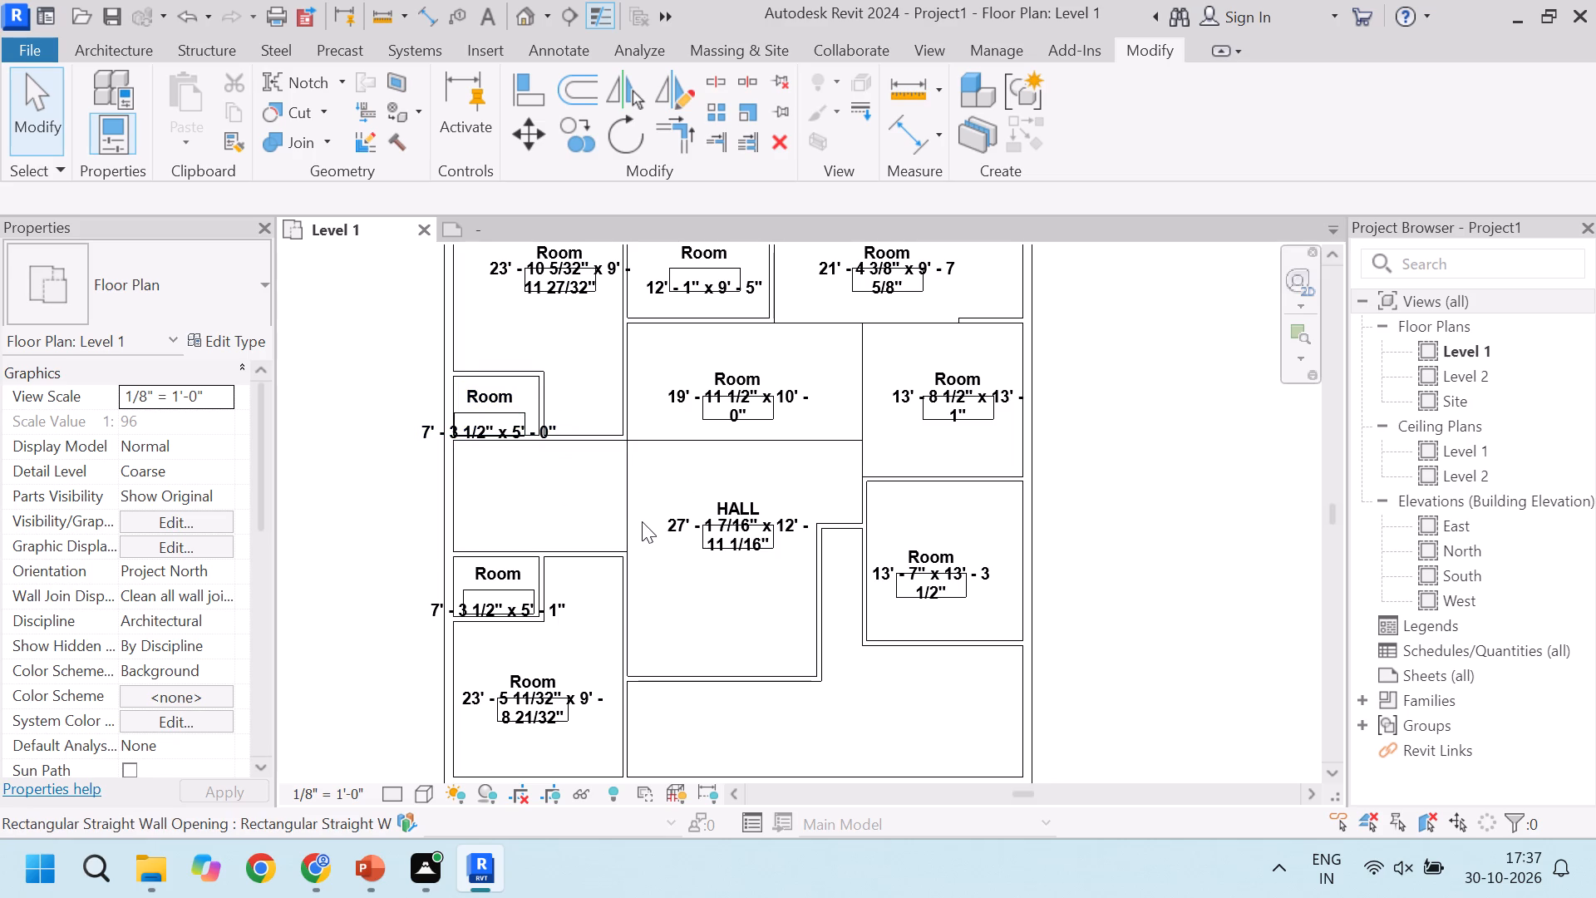
pyautogui.scroll(1, 766, 540)
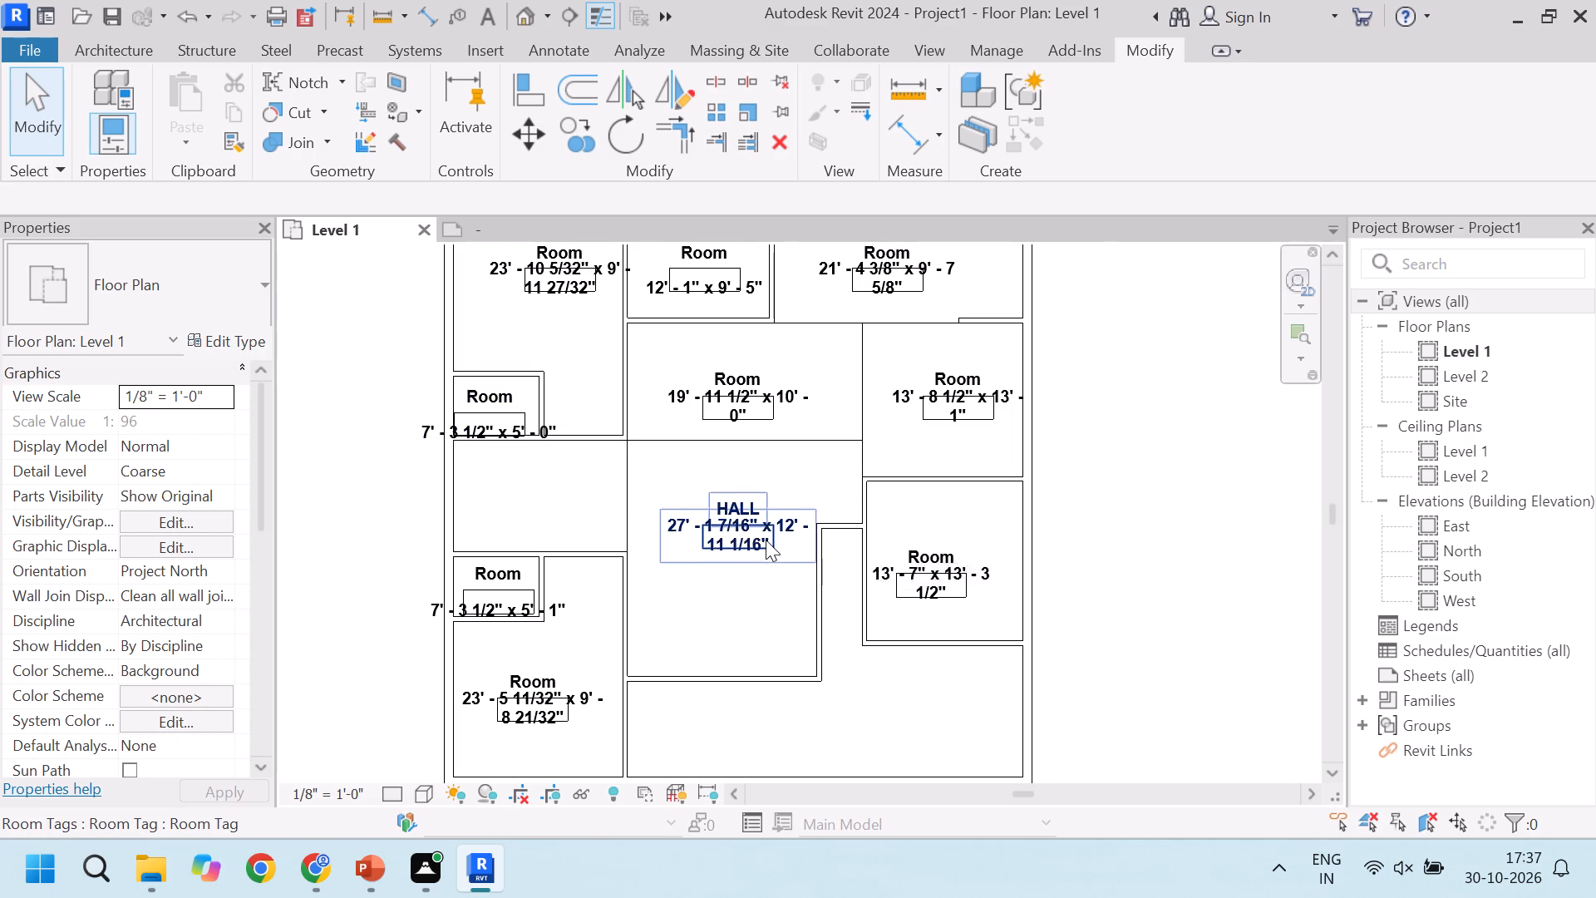
pyautogui.scroll(5, 766, 540)
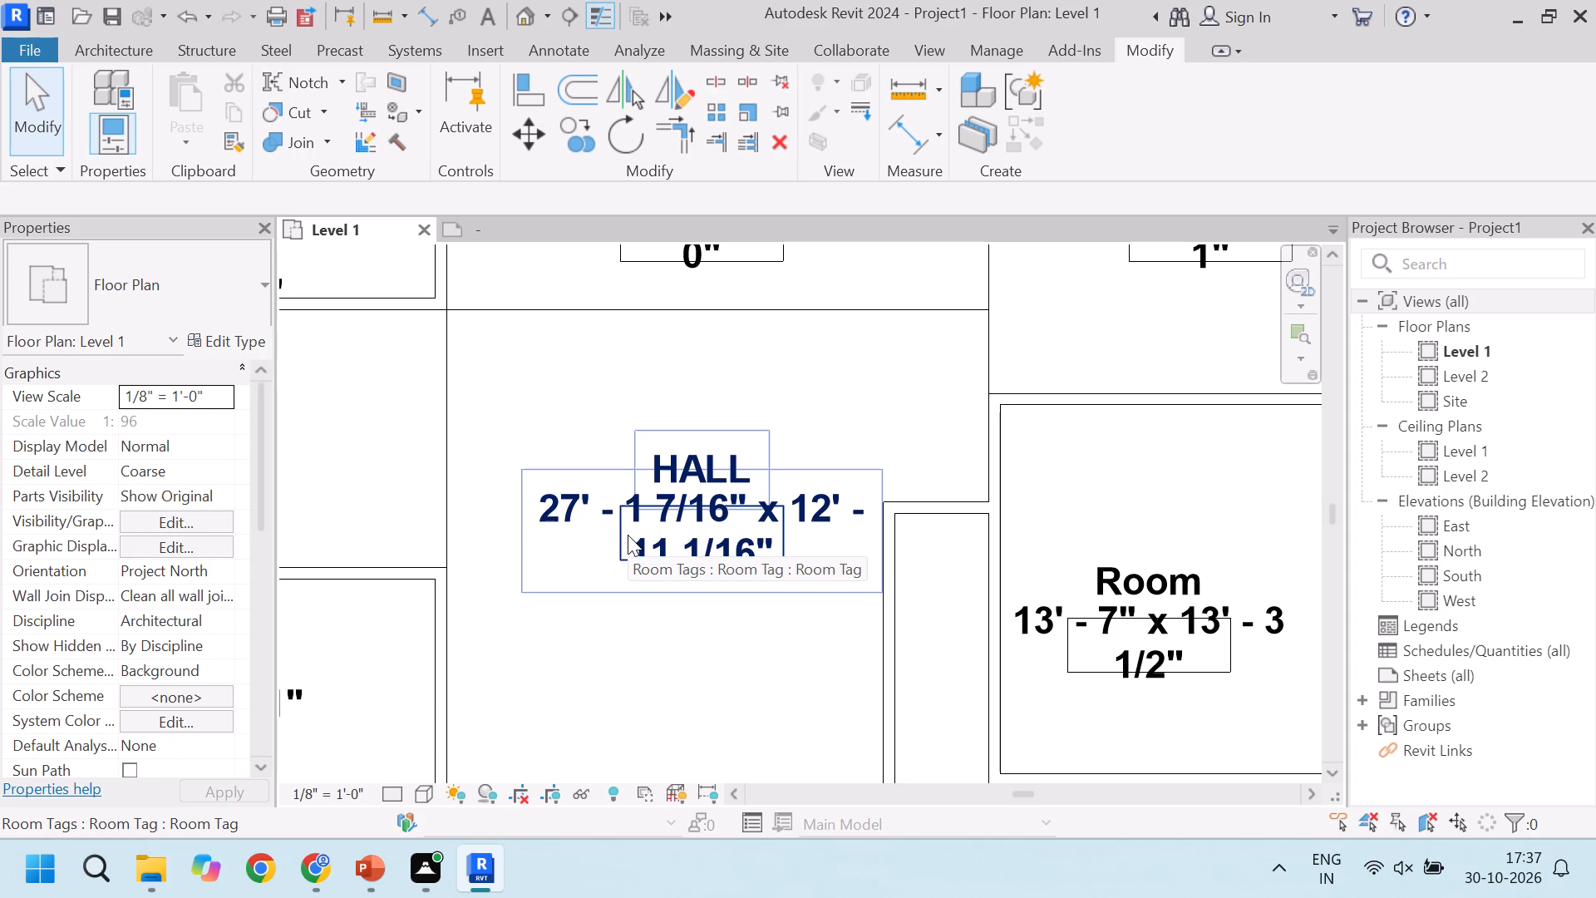
pyautogui.click(620, 545)
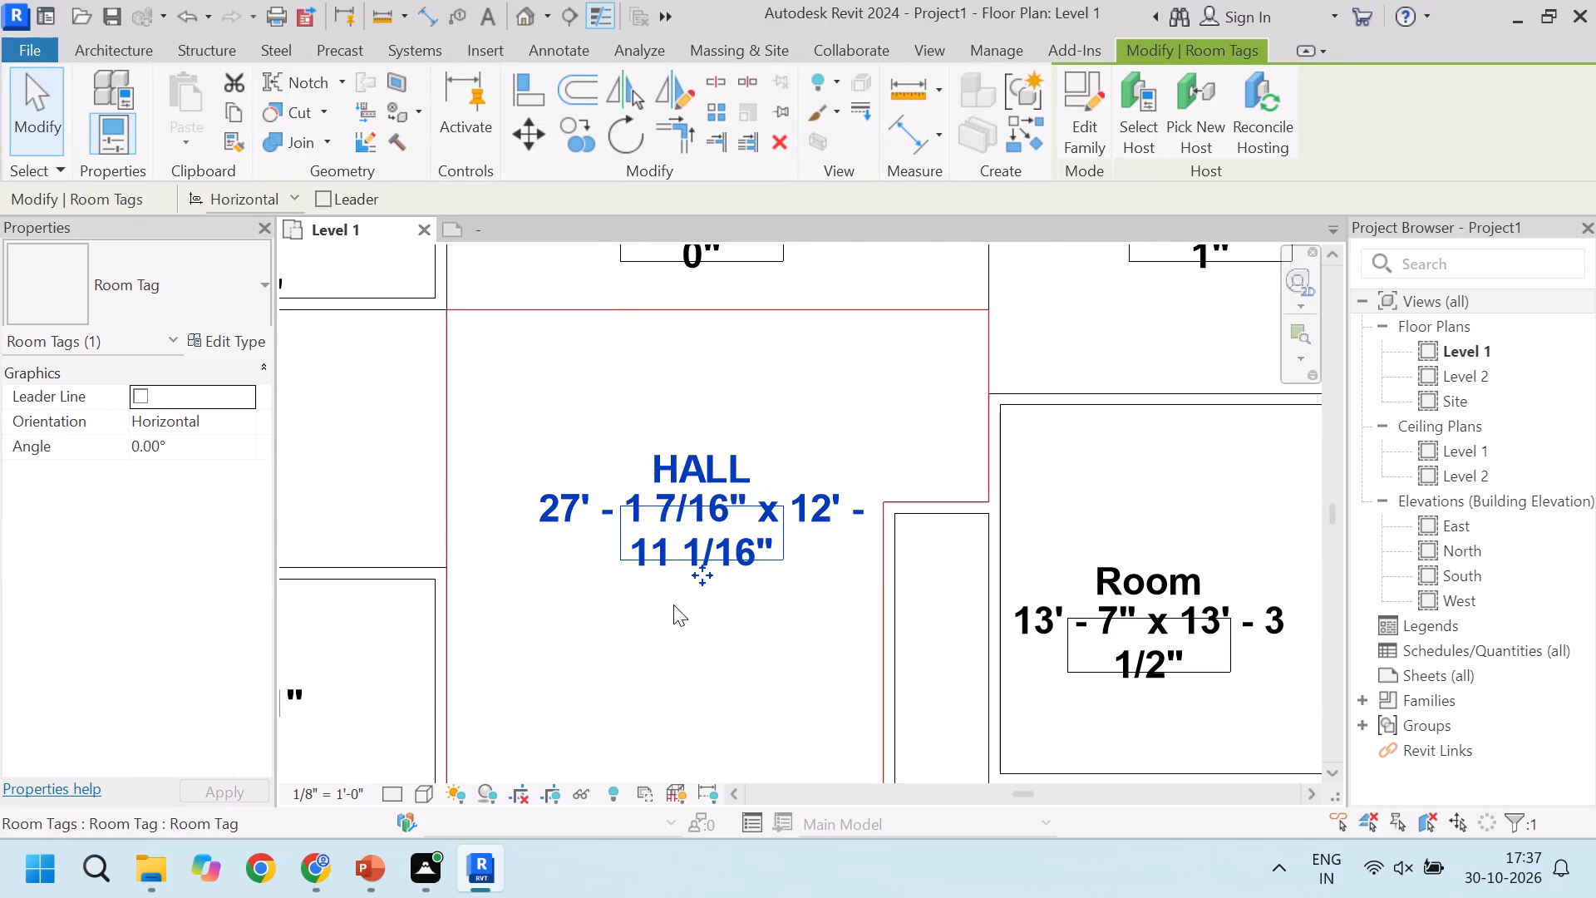
pyautogui.scroll(-3, 673, 604)
pyautogui.scroll(-8, 727, 537)
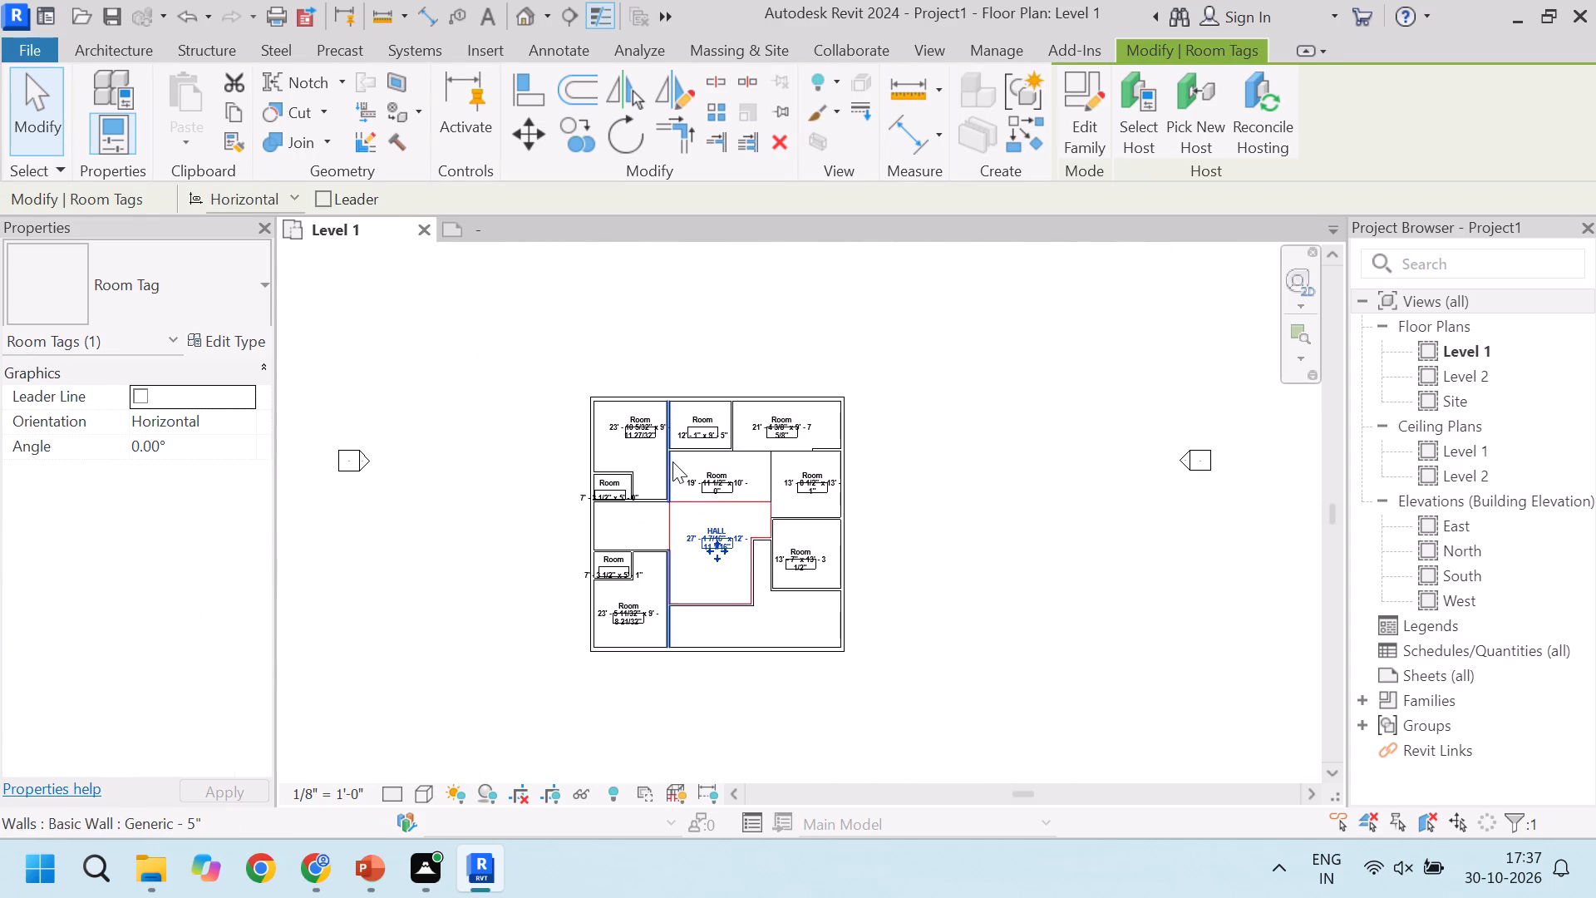
pyautogui.scroll(2, 672, 461)
pyautogui.click(236, 343)
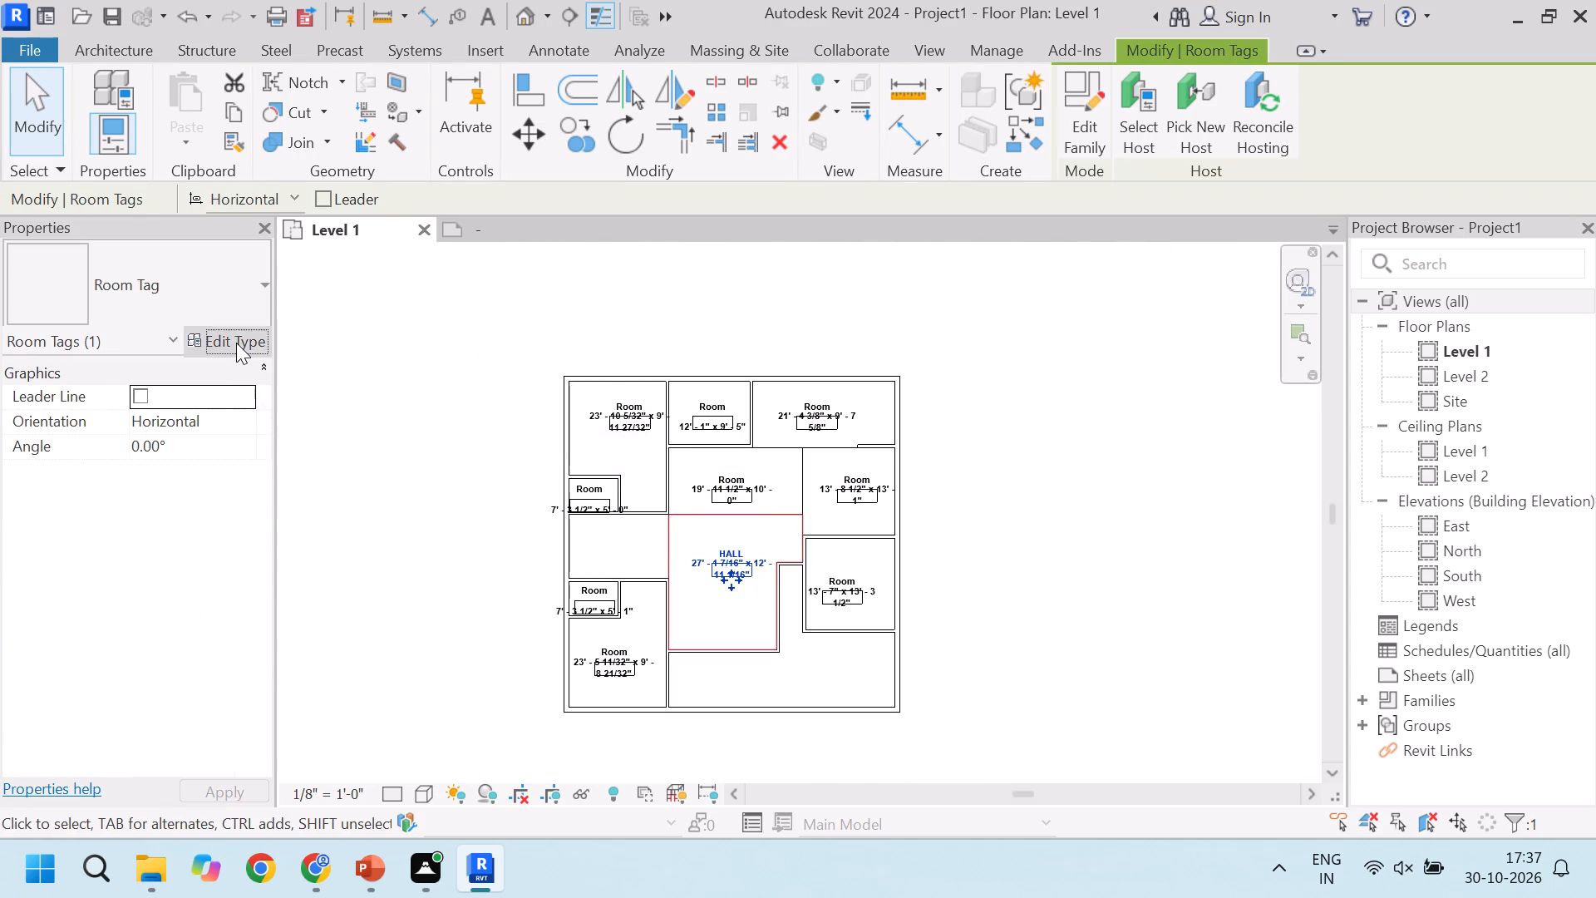
pyautogui.click(803, 331)
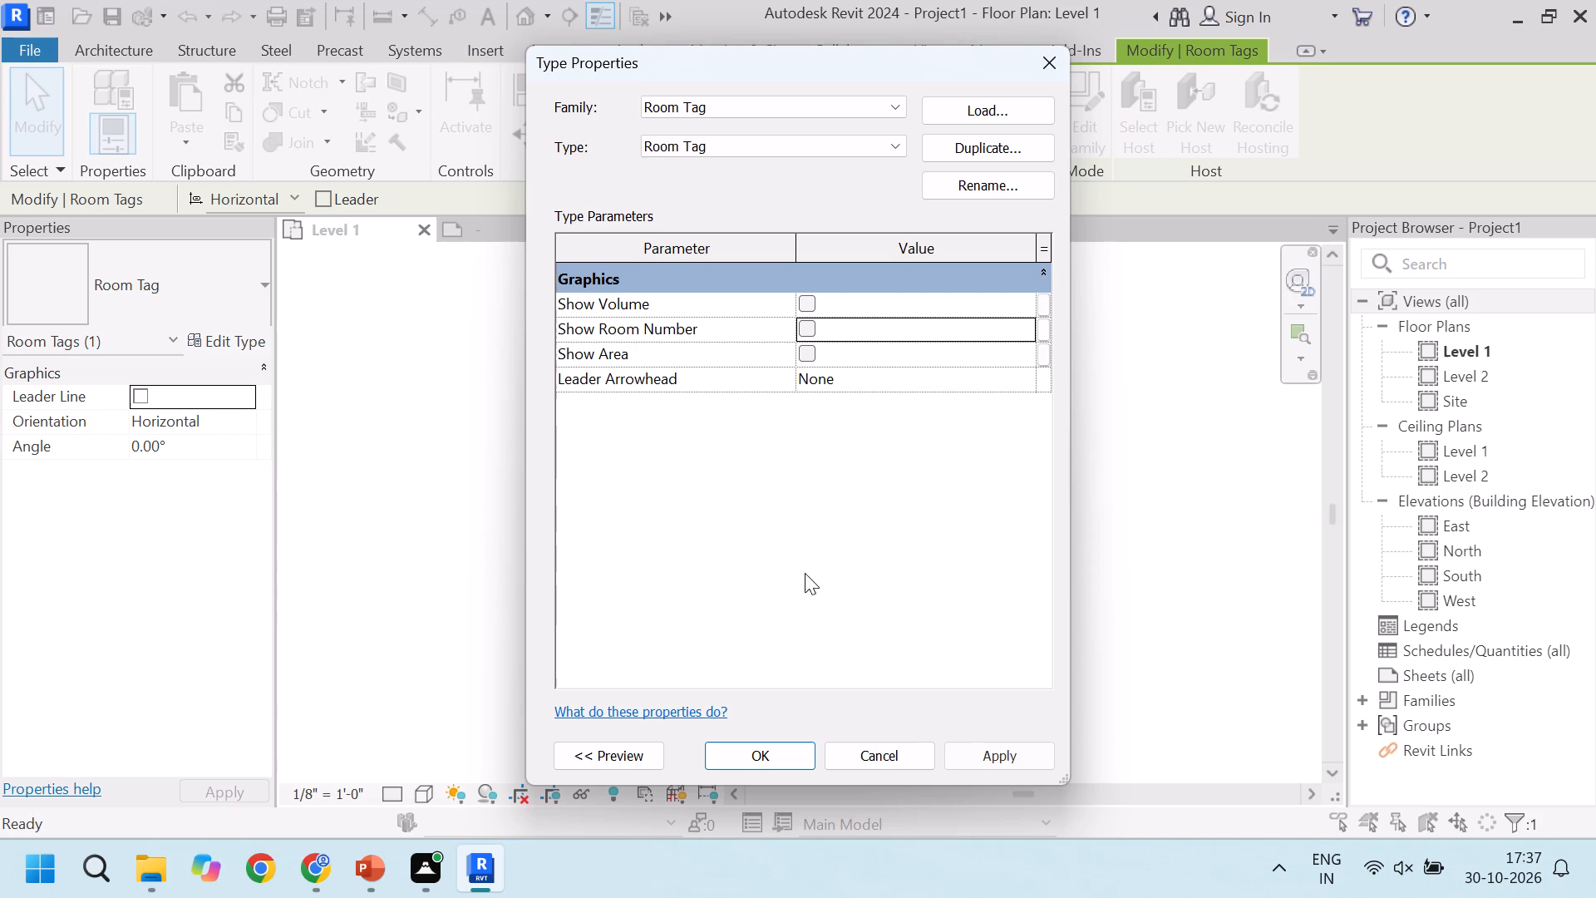
pyautogui.click(992, 757)
pyautogui.click(764, 762)
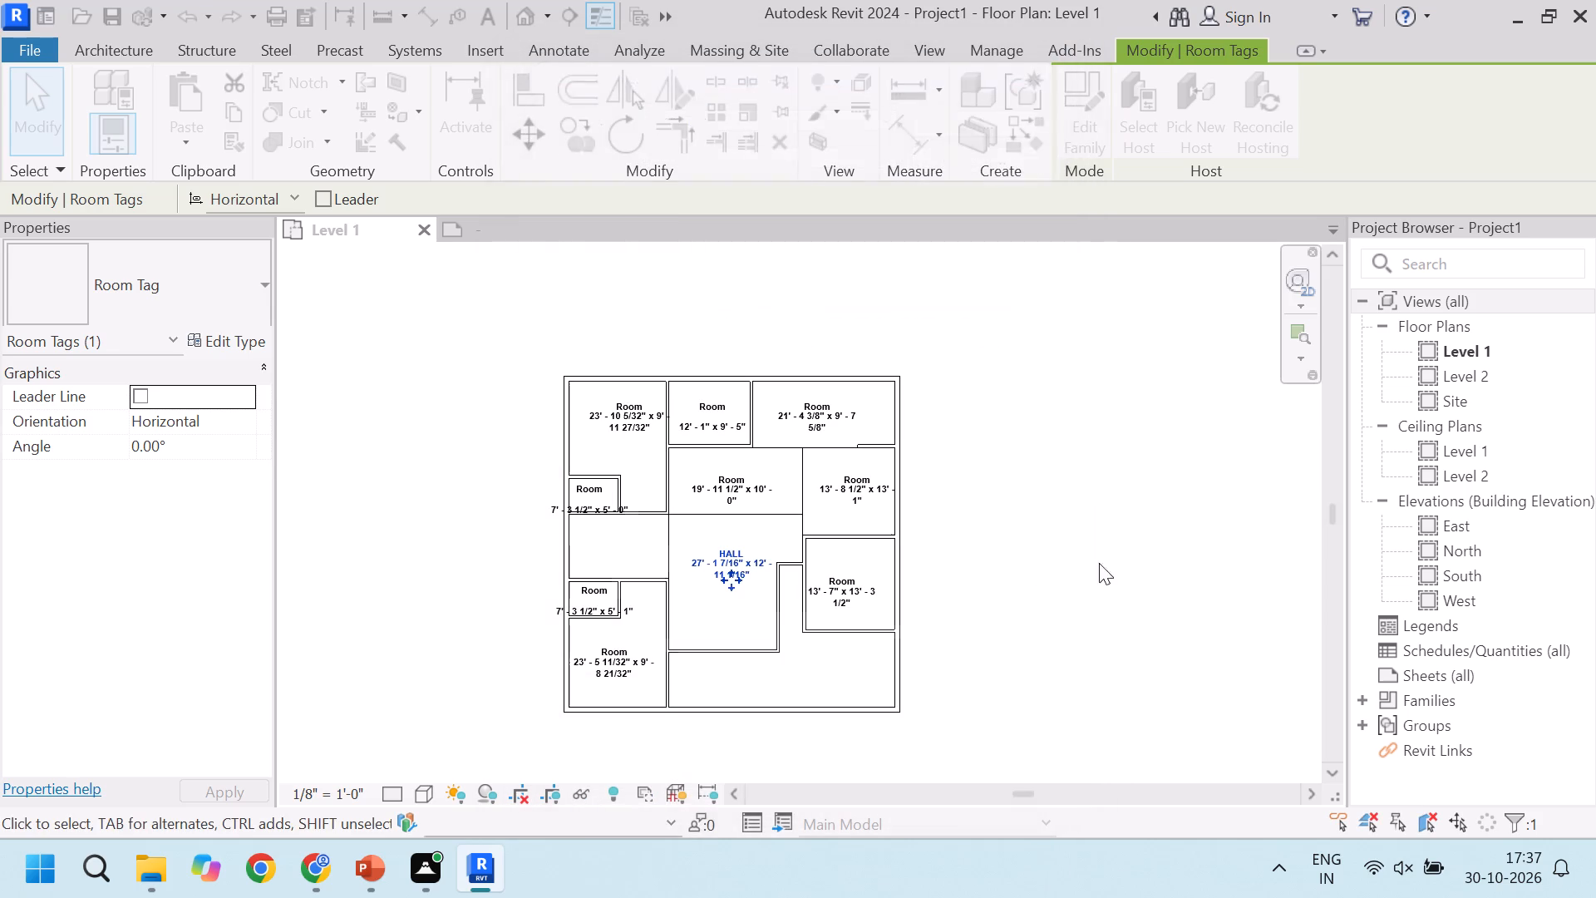
pyautogui.click(1109, 528)
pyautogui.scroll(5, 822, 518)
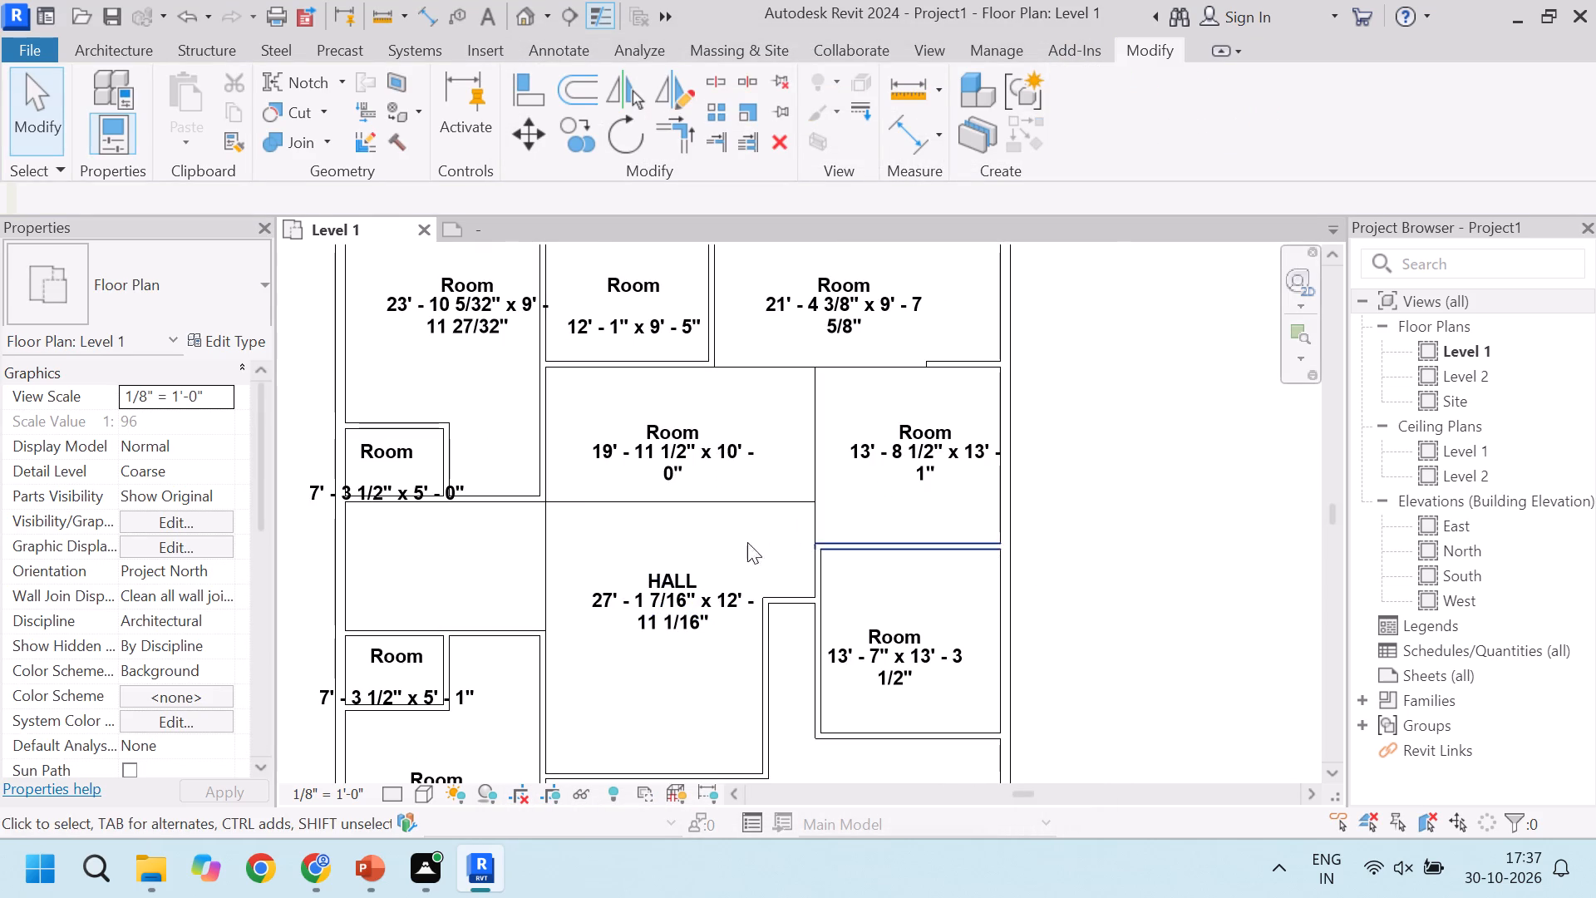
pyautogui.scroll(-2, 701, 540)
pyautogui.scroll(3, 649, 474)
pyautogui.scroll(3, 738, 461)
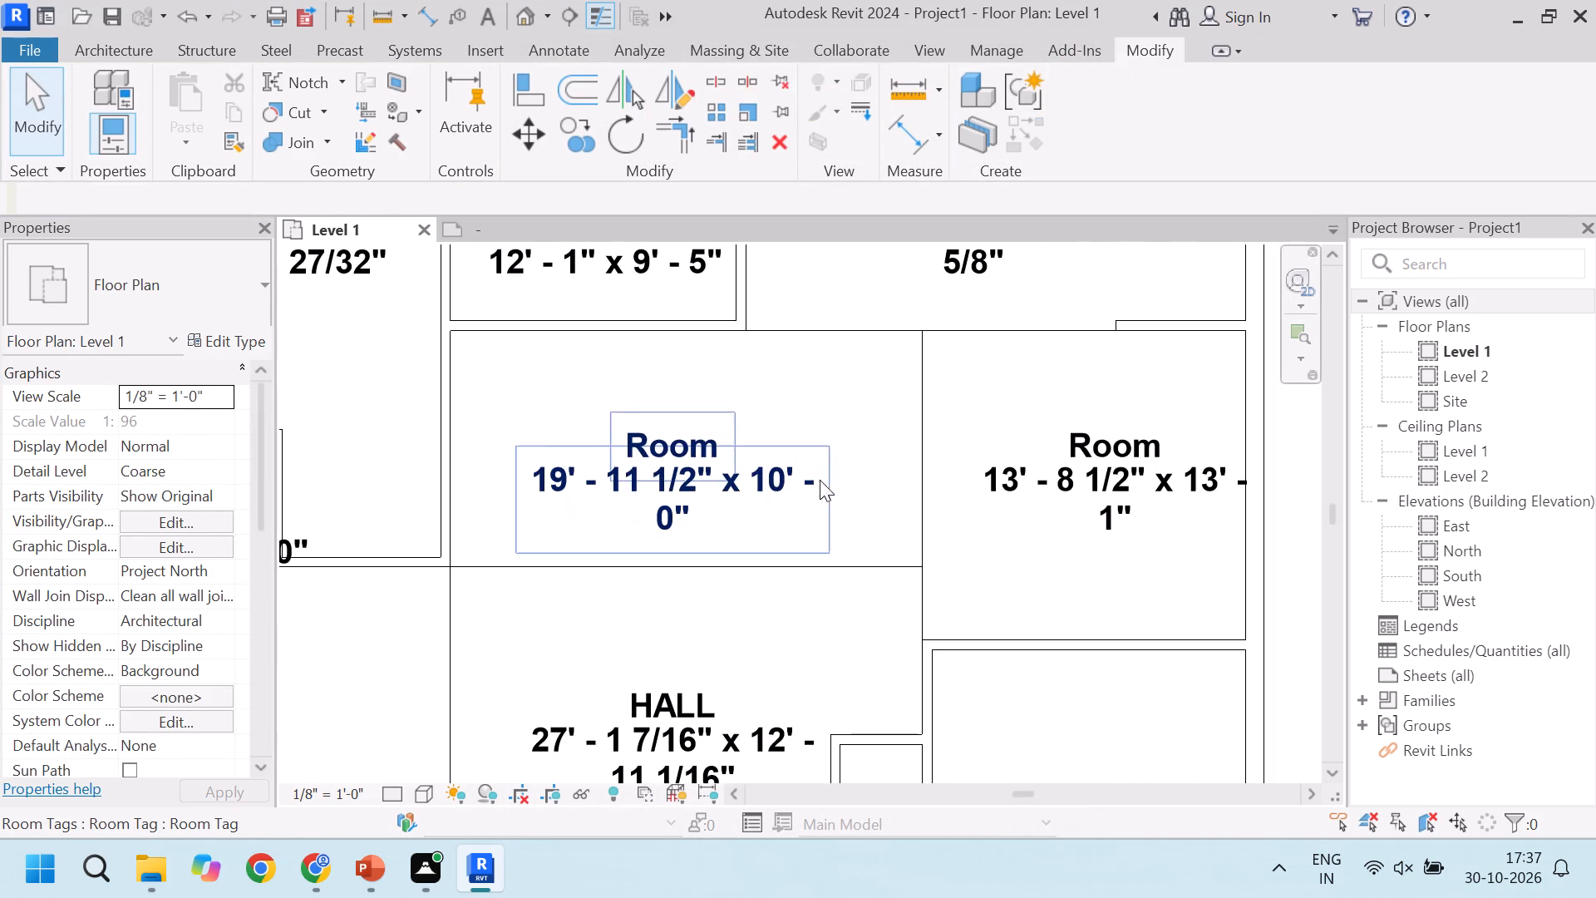
# Review the type properties of the tag in the room directly above the HALL.
pyautogui.click(763, 486)
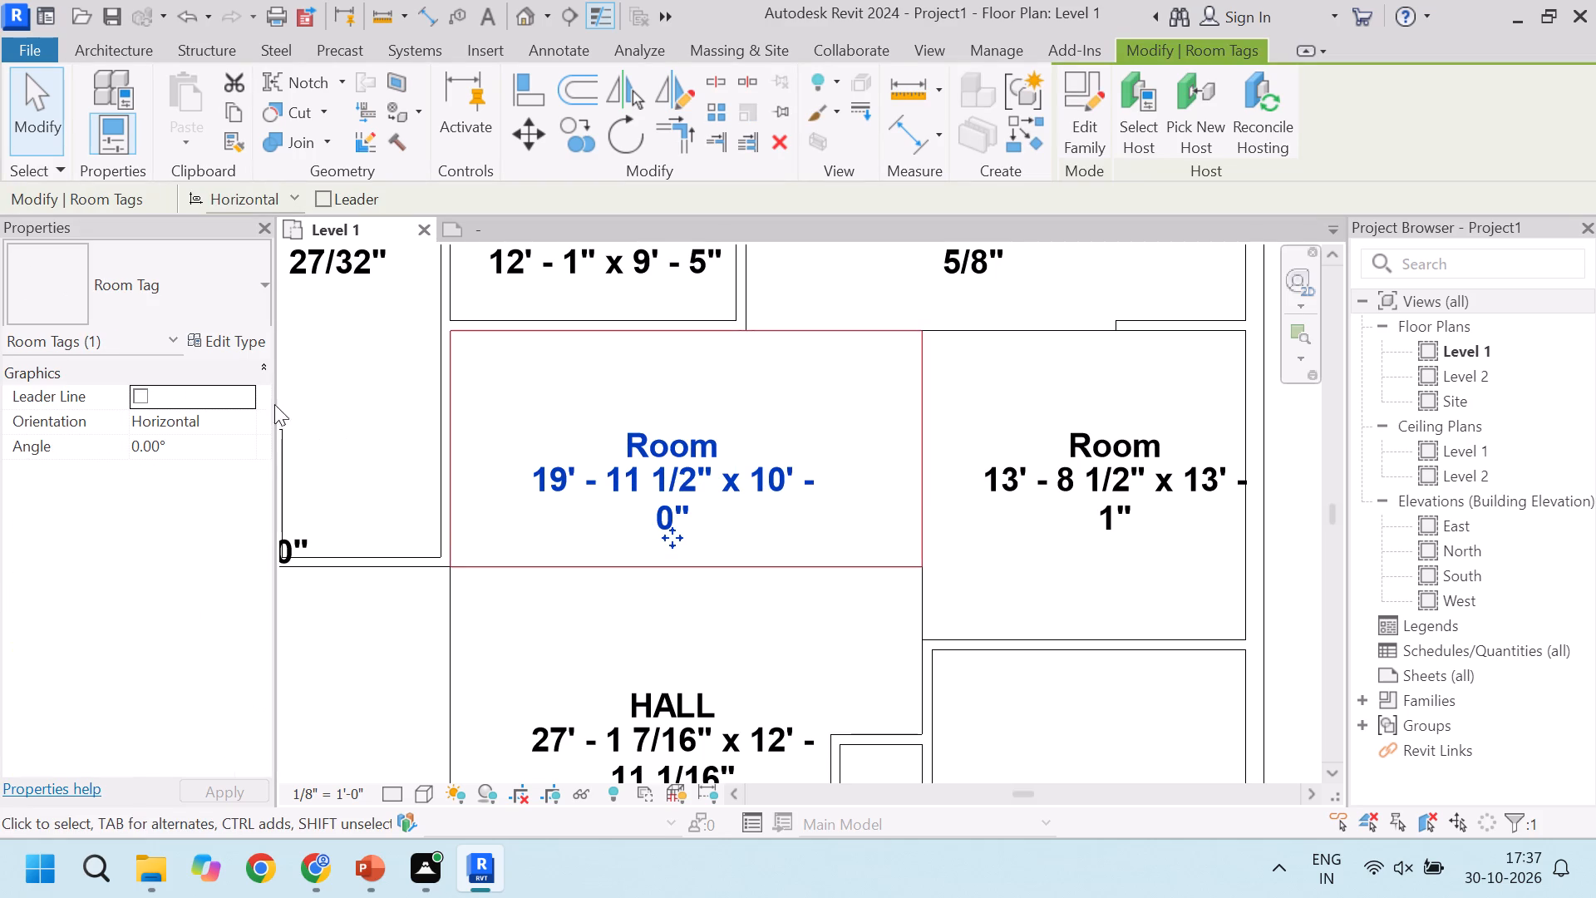
pyautogui.click(229, 343)
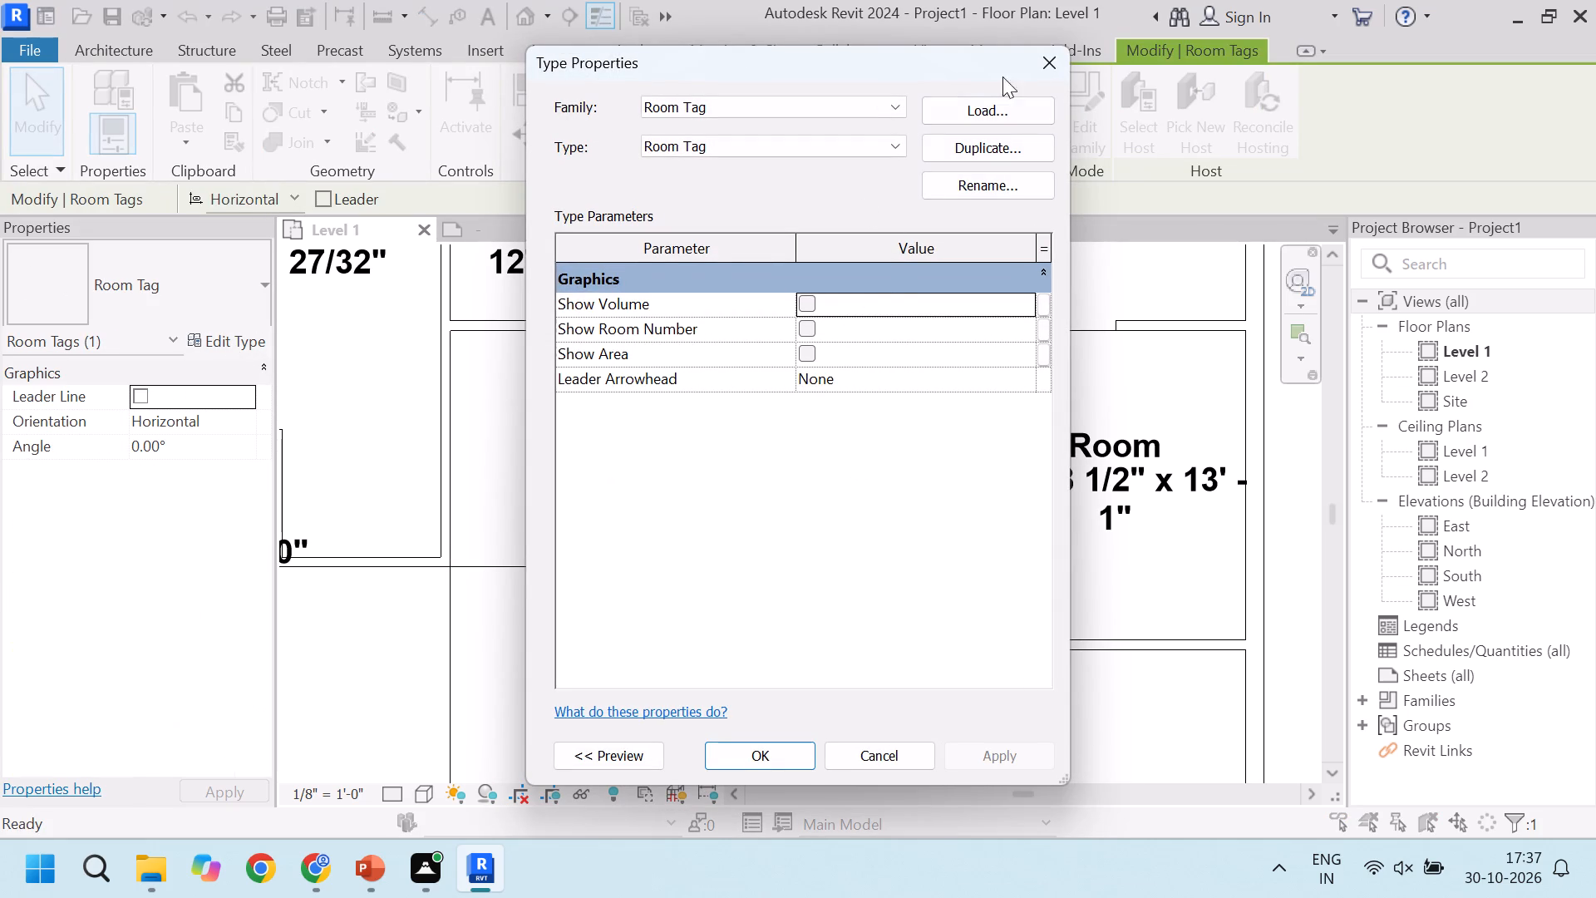
pyautogui.click(1043, 75)
# Examine how the room tags' name and size text fits inside the rooms across the floor plan.
pyautogui.scroll(-9, 770, 526)
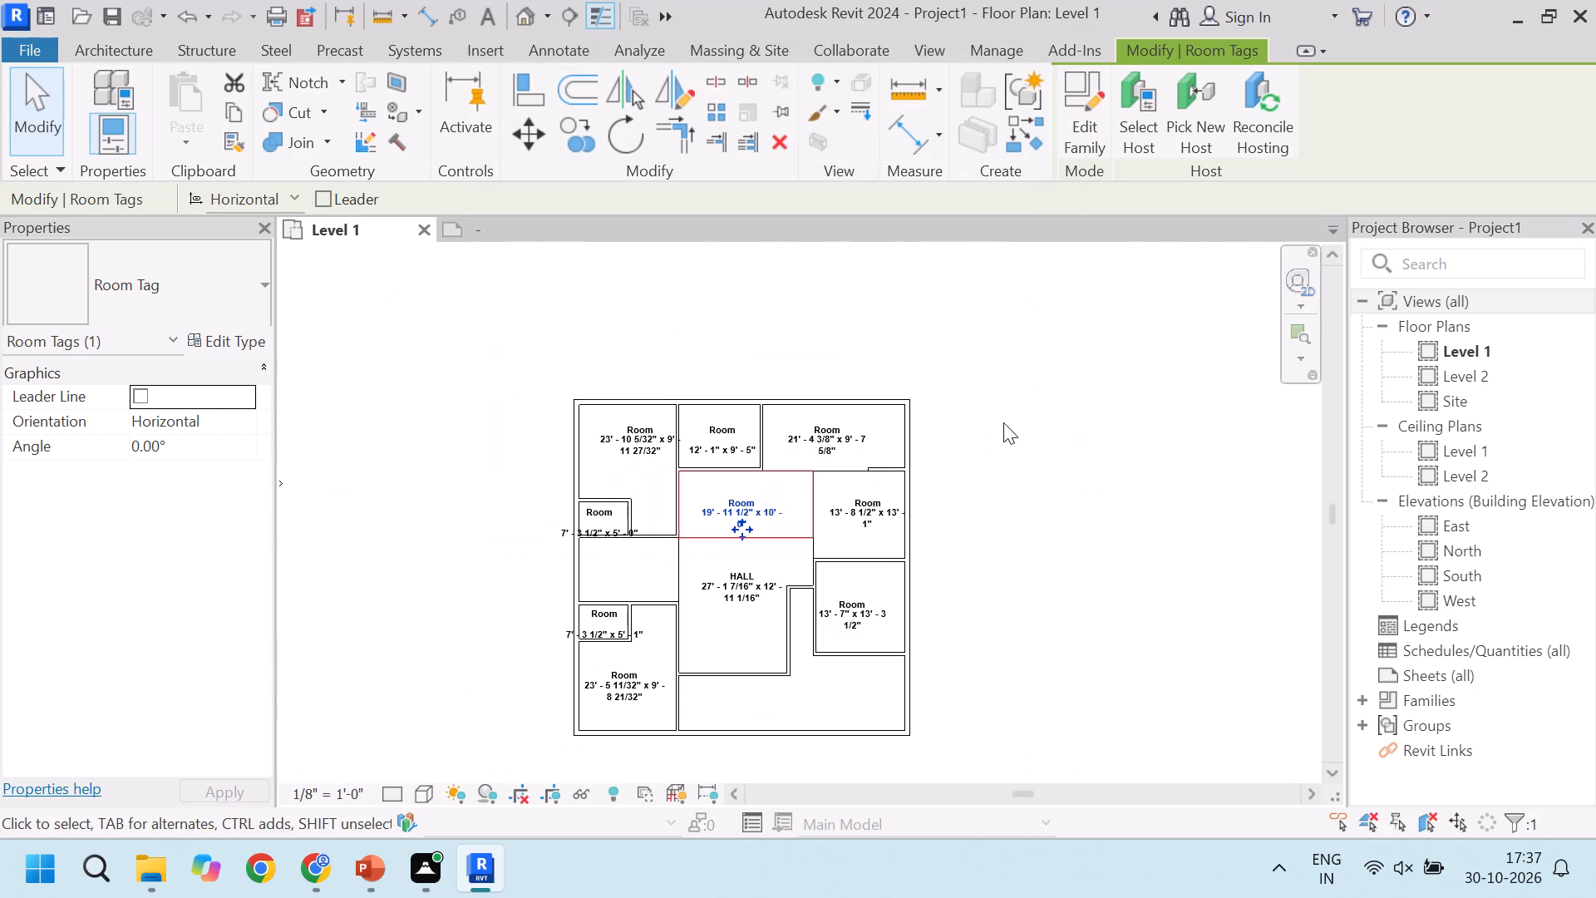
pyautogui.scroll(8, 914, 450)
pyautogui.scroll(2, 668, 439)
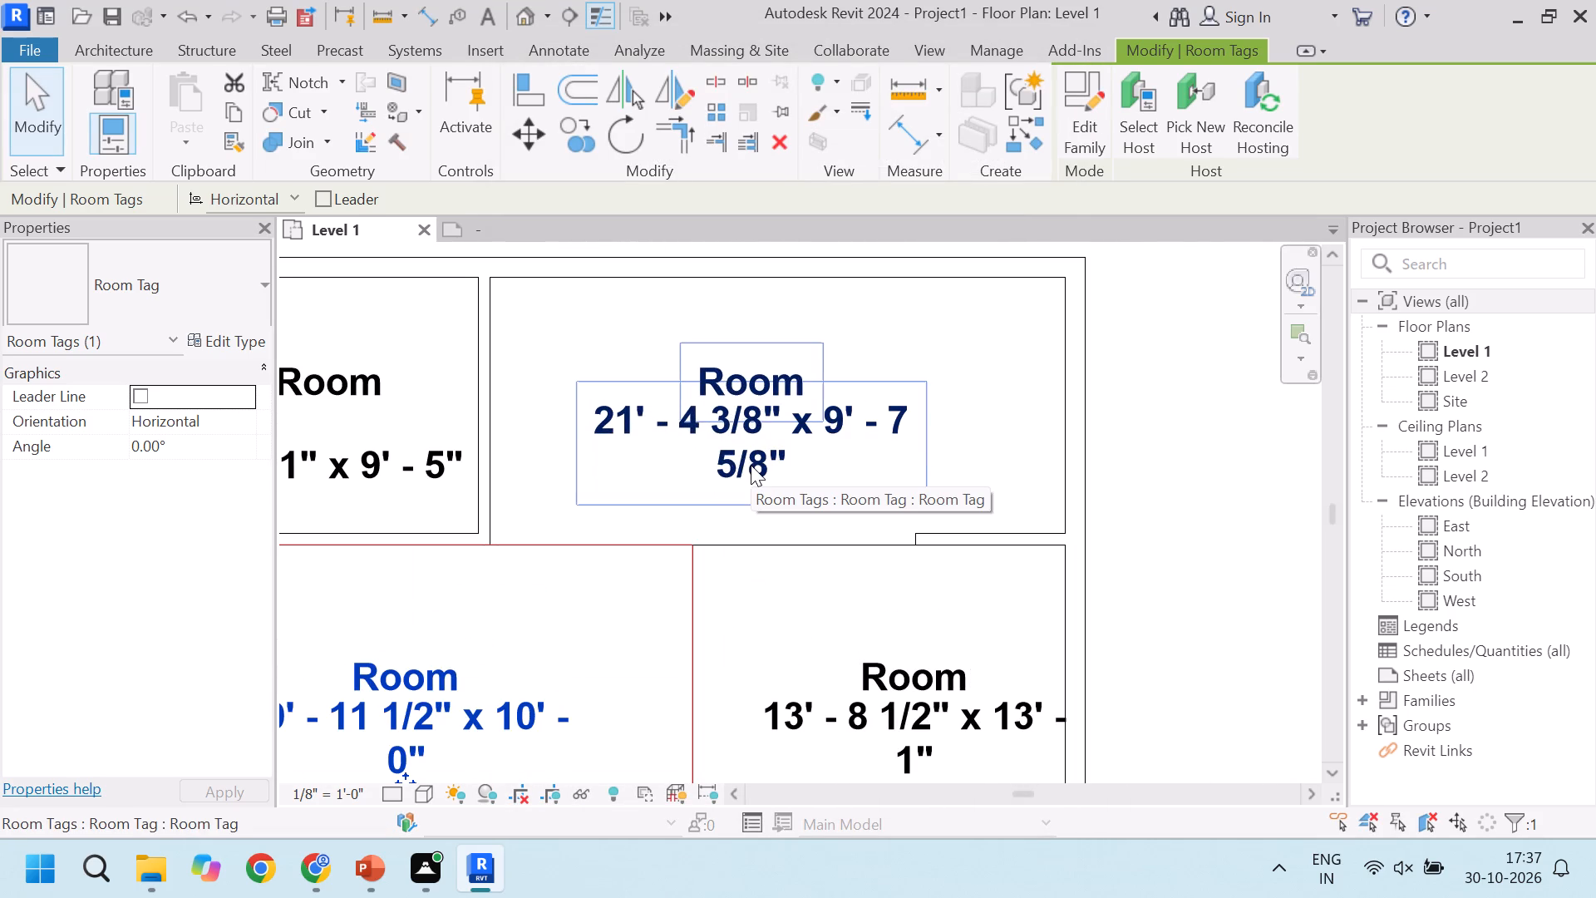
pyautogui.scroll(-2, 810, 475)
pyautogui.scroll(-3, 766, 615)
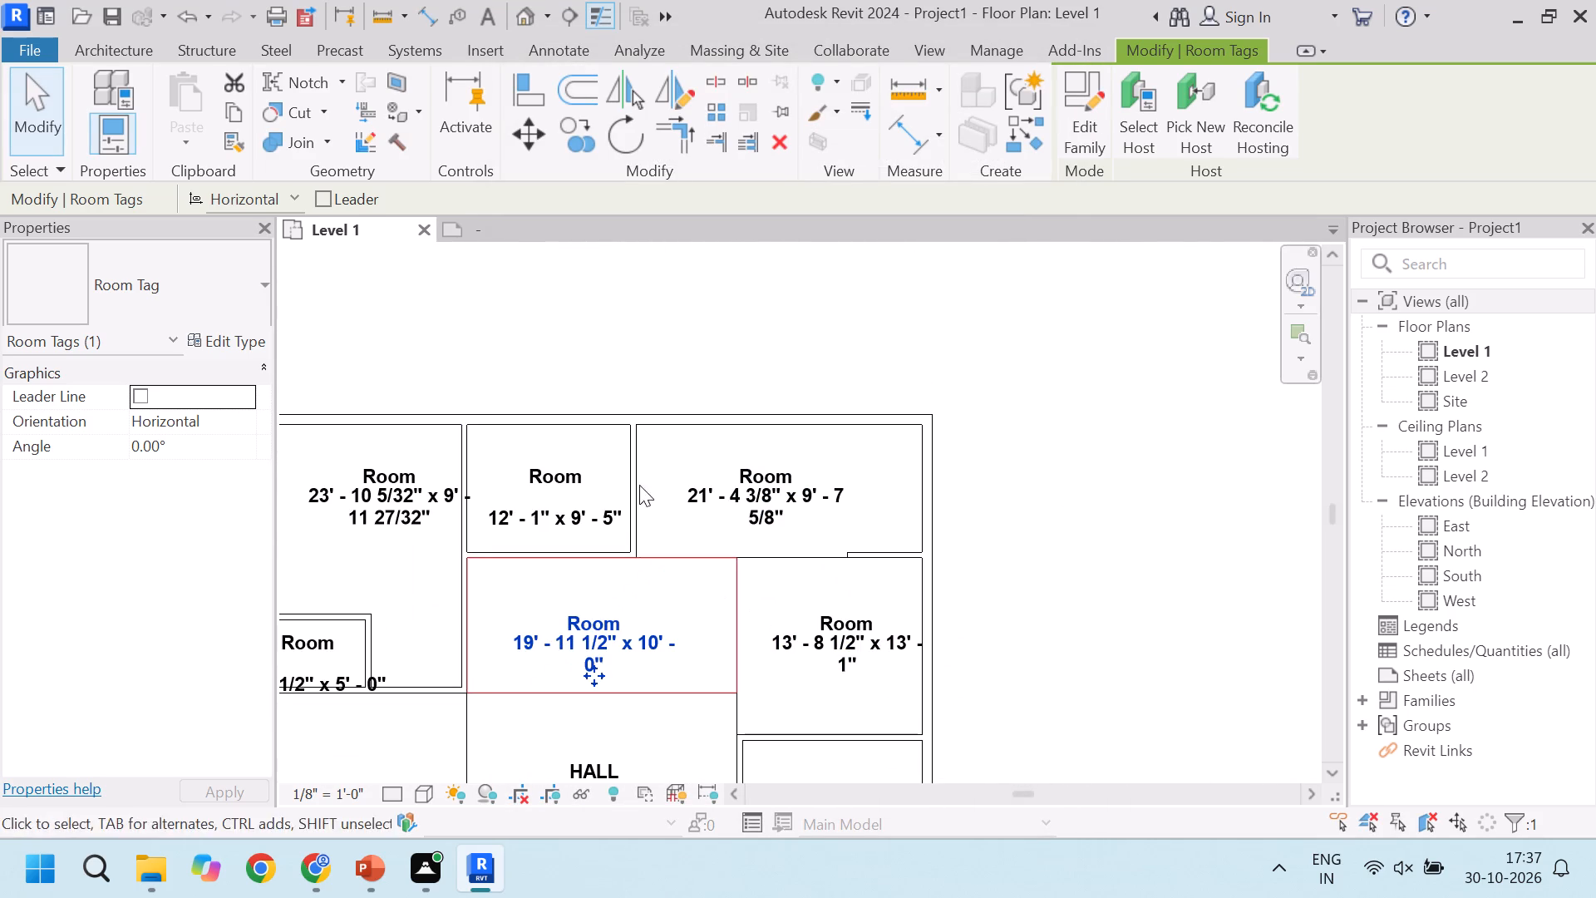
pyautogui.scroll(-3, 726, 516)
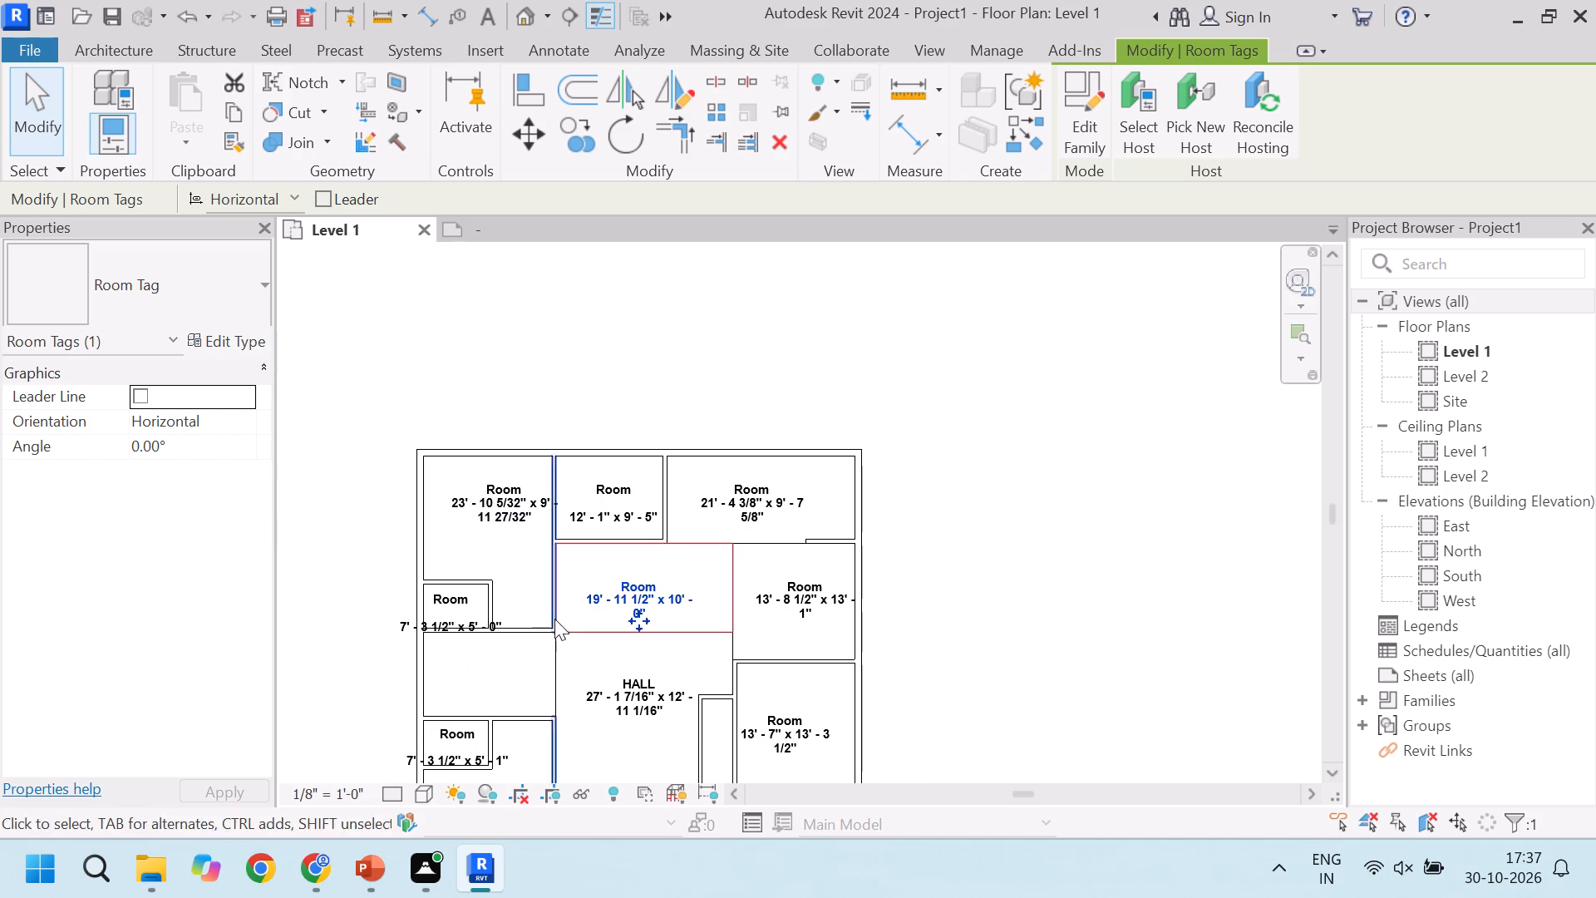
pyautogui.scroll(6, 419, 629)
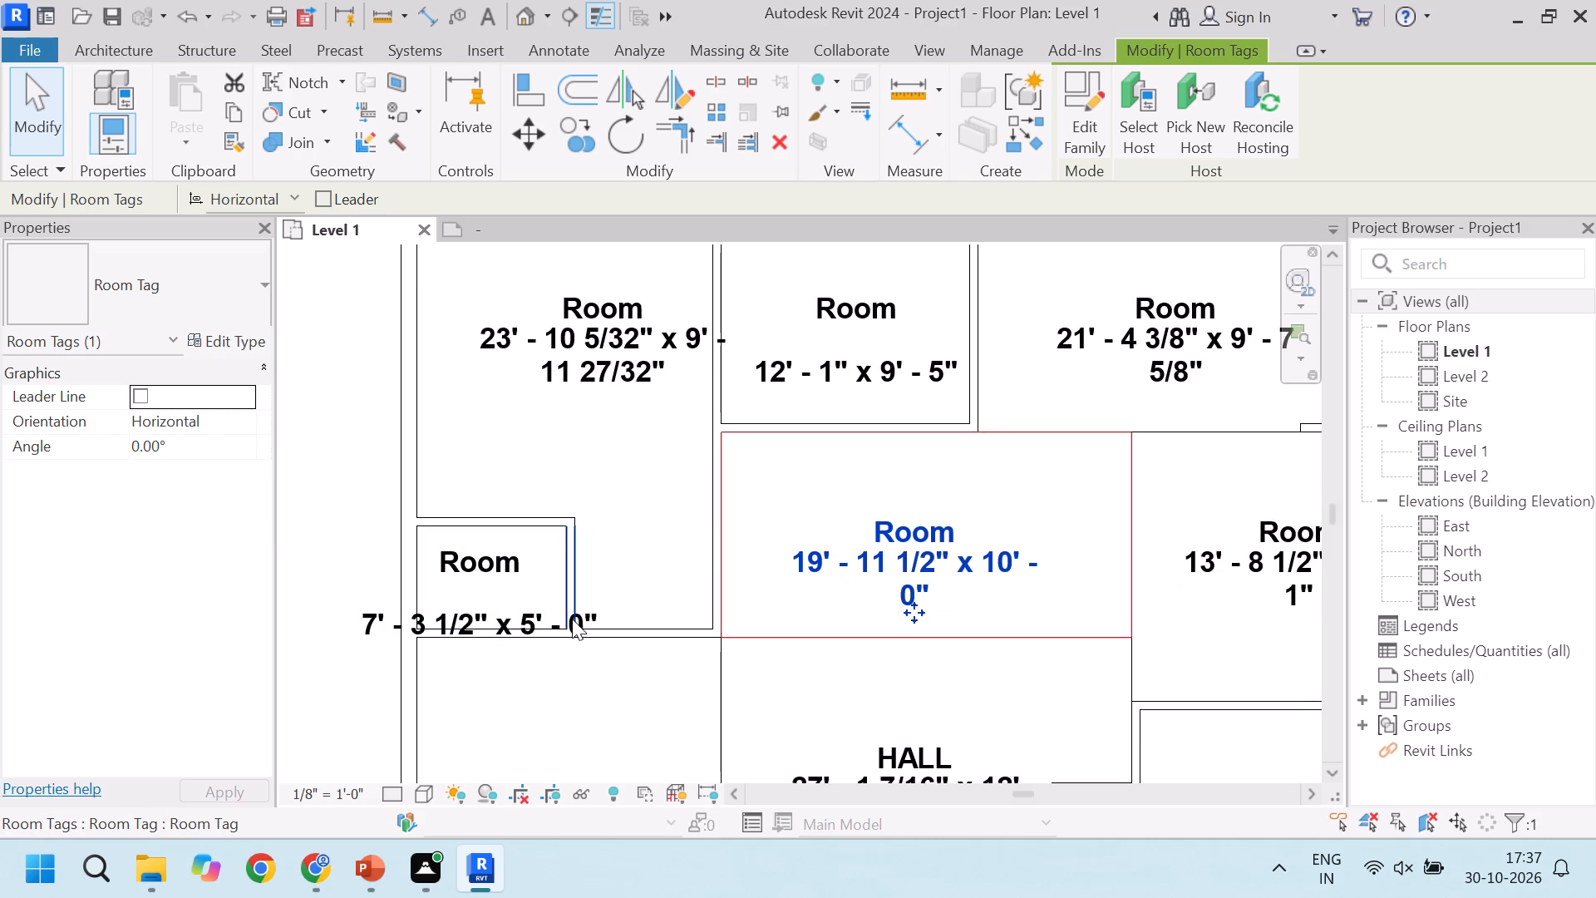
pyautogui.scroll(3, 342, 635)
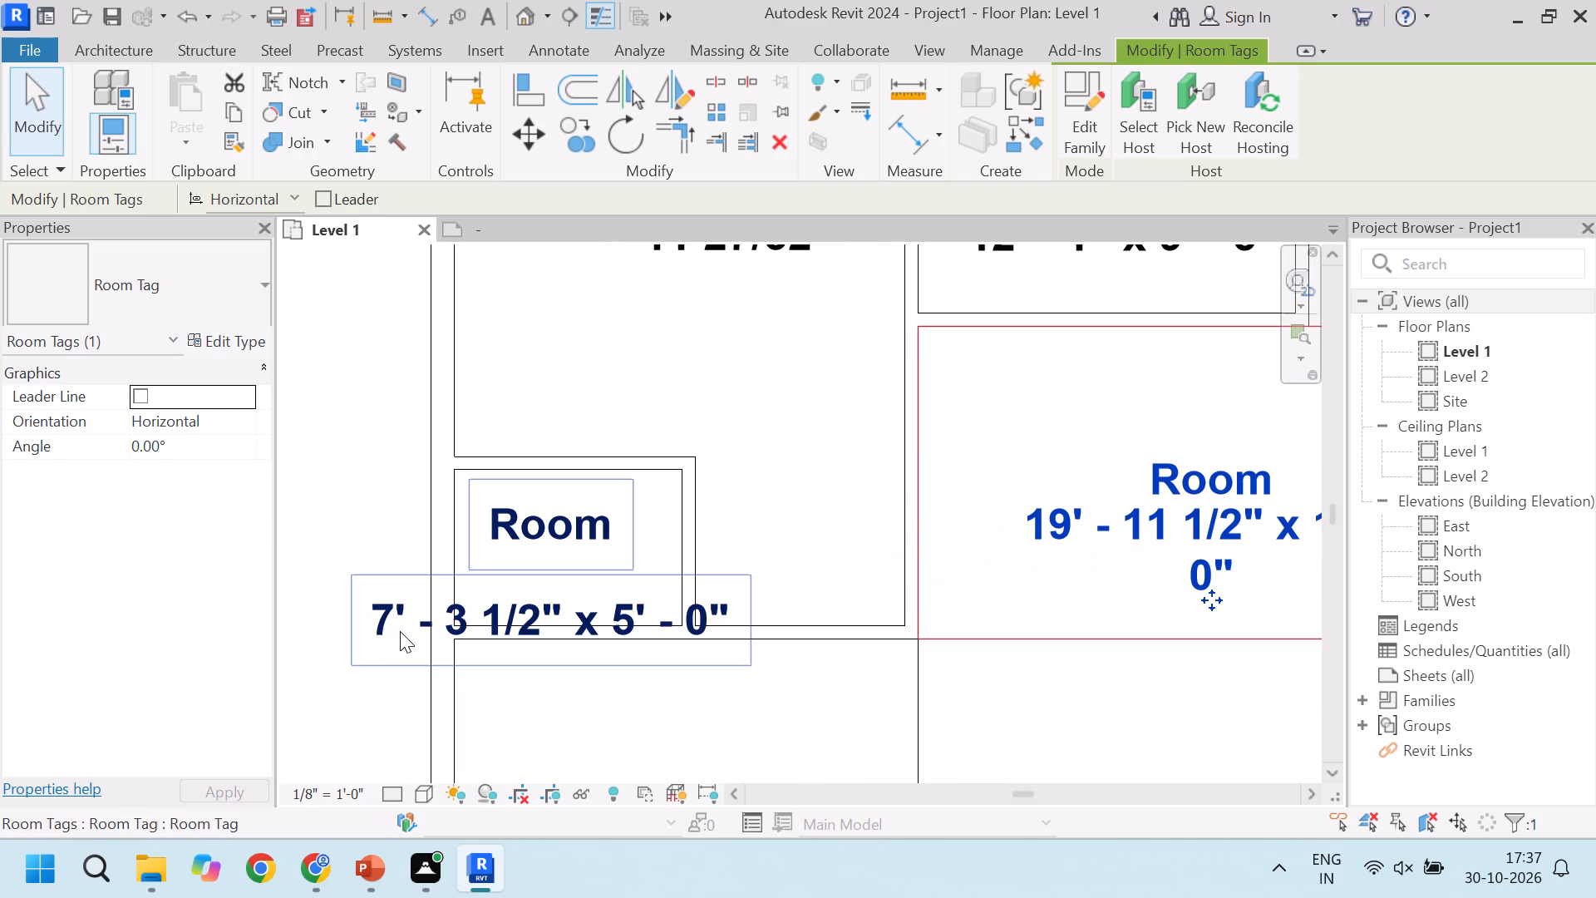
pyautogui.scroll(-8, 634, 526)
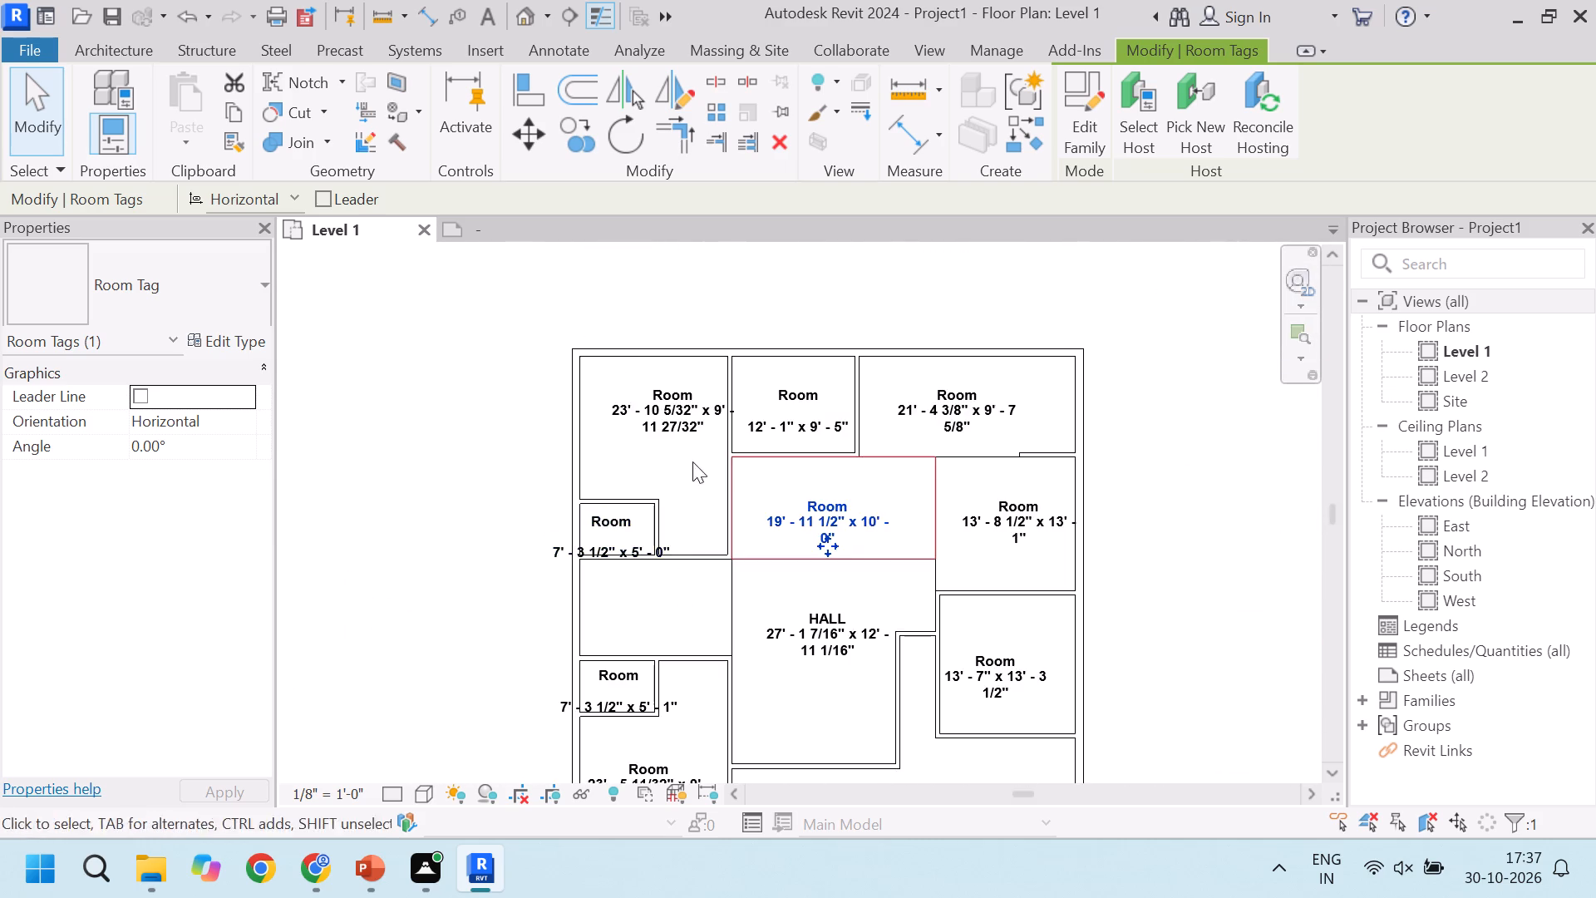
# Move the tag of the plan's upper-left corner room slightly left so its text sits inside the walls.
pyautogui.scroll(3, 722, 440)
pyautogui.scroll(4, 643, 387)
pyautogui.click(643, 394)
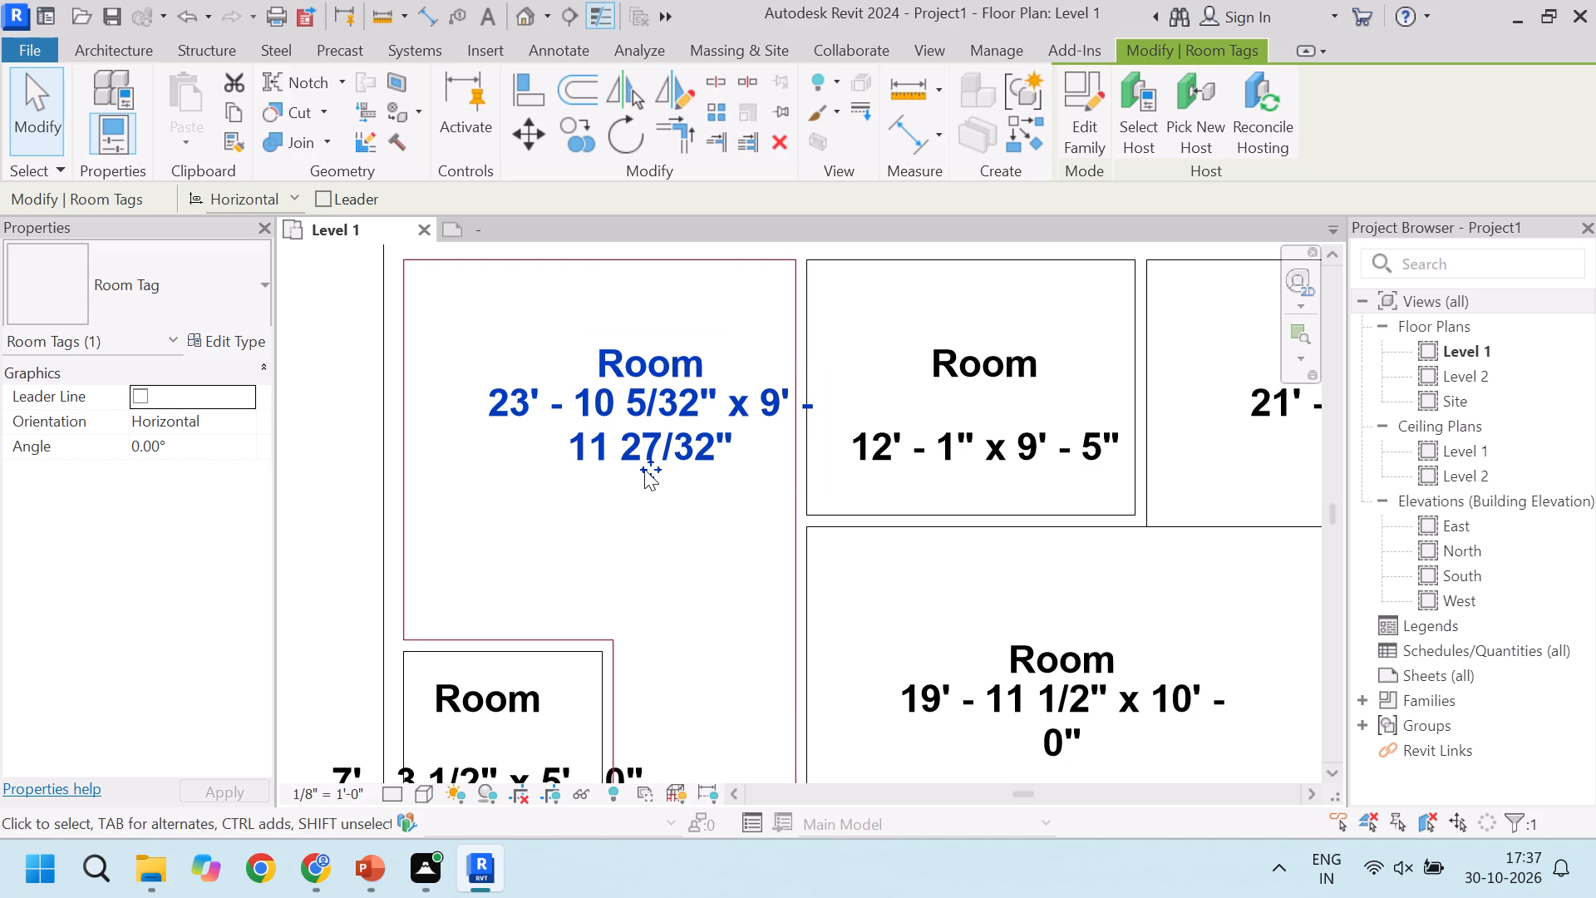
pyautogui.moveTo(643, 466); pyautogui.dragTo(592, 467)
pyautogui.scroll(-3, 720, 568)
pyautogui.press('Escape')
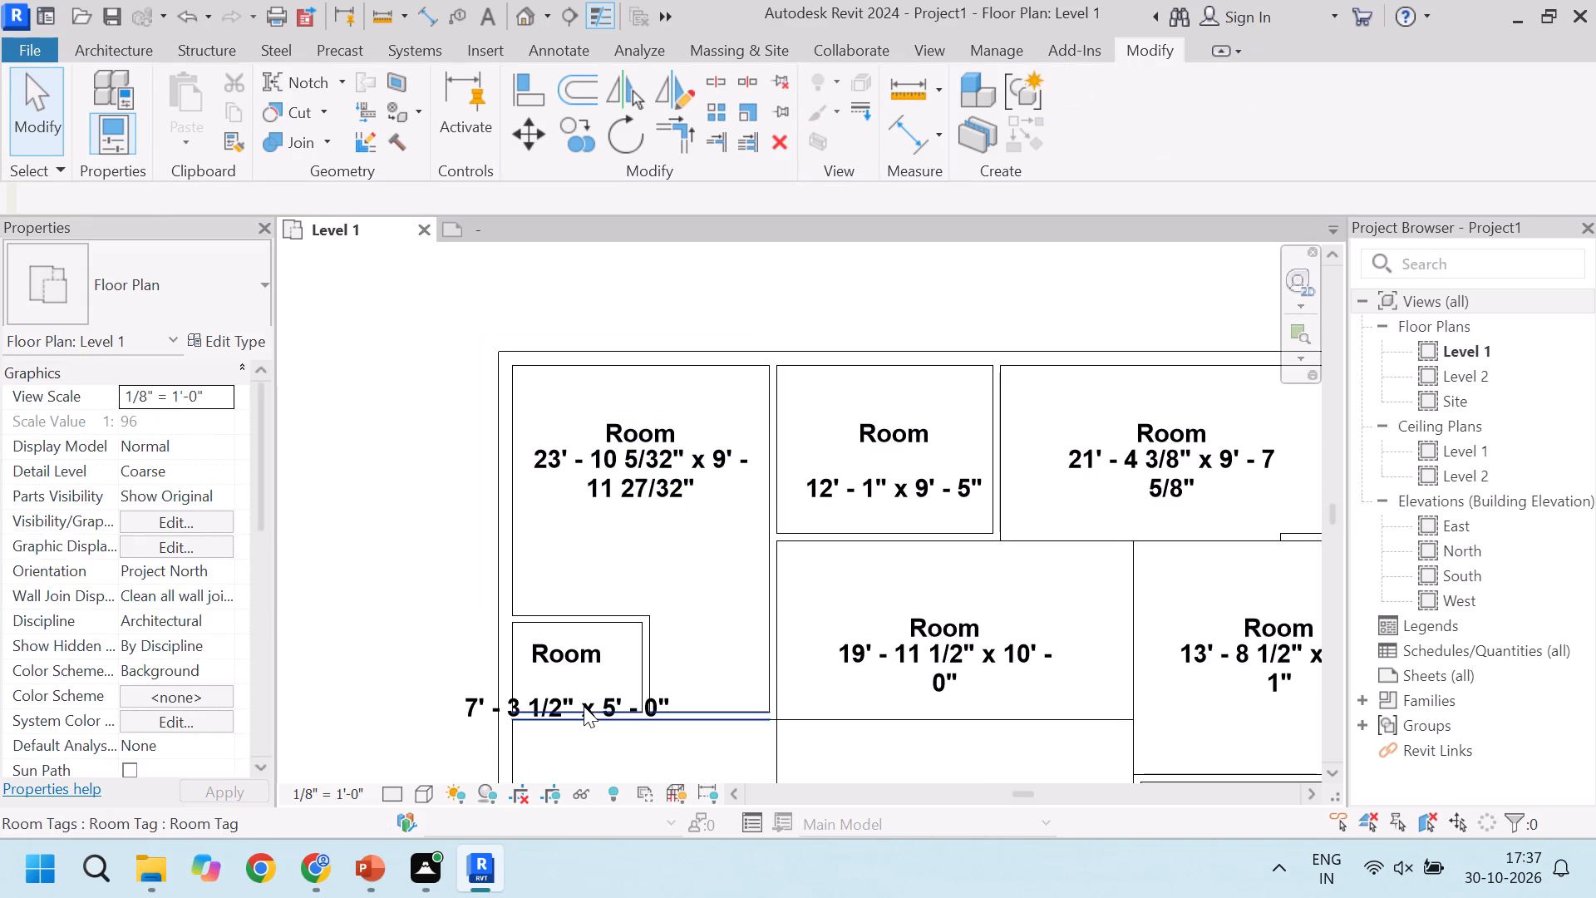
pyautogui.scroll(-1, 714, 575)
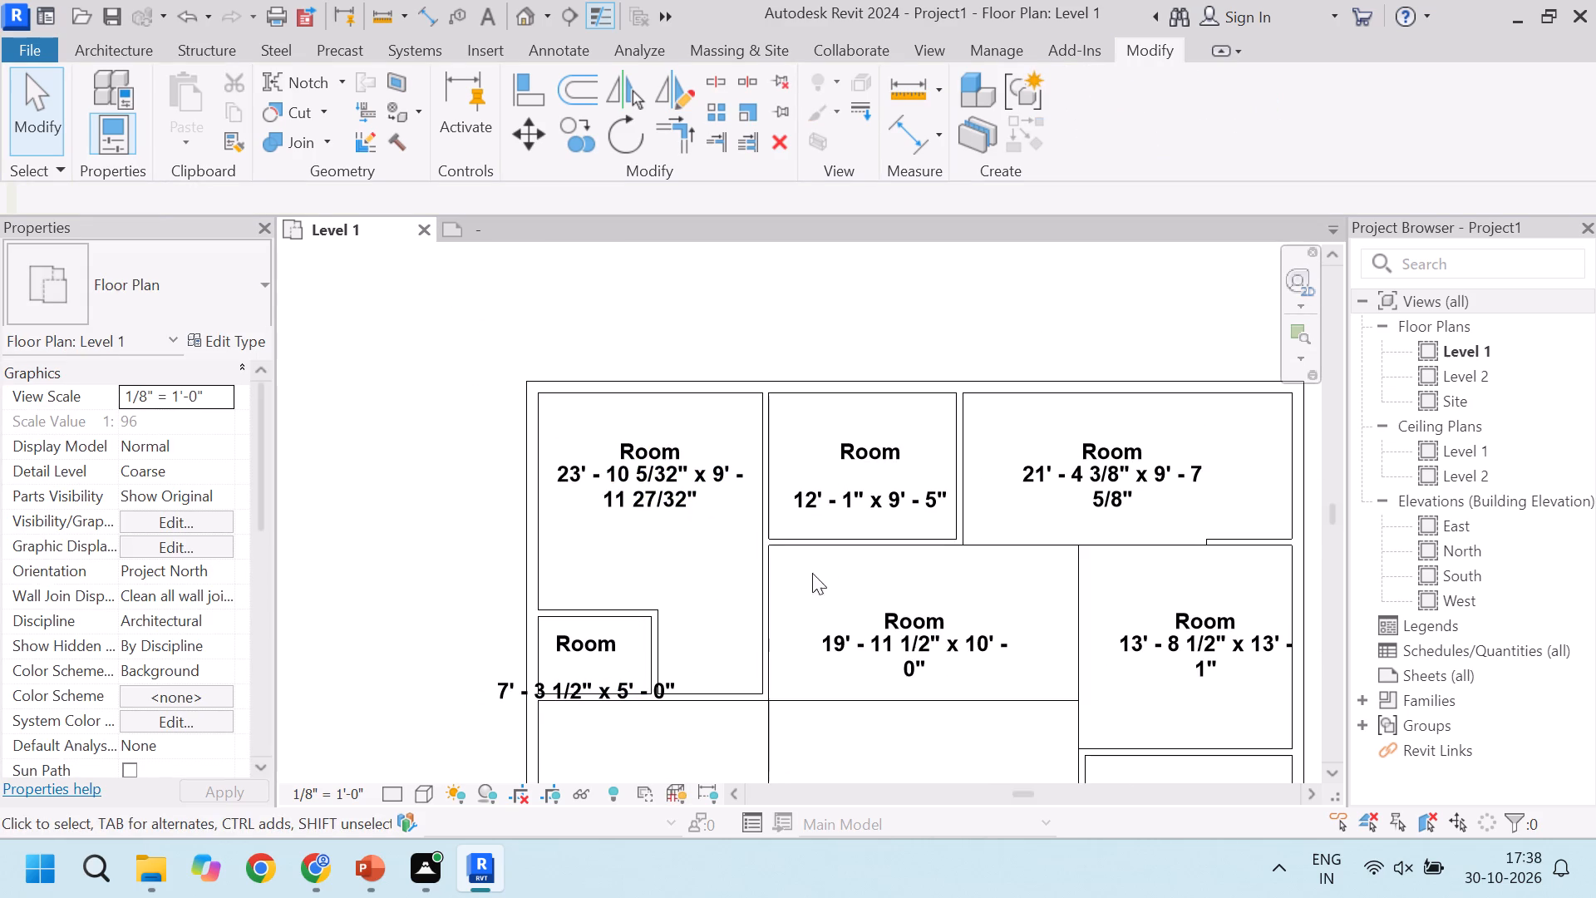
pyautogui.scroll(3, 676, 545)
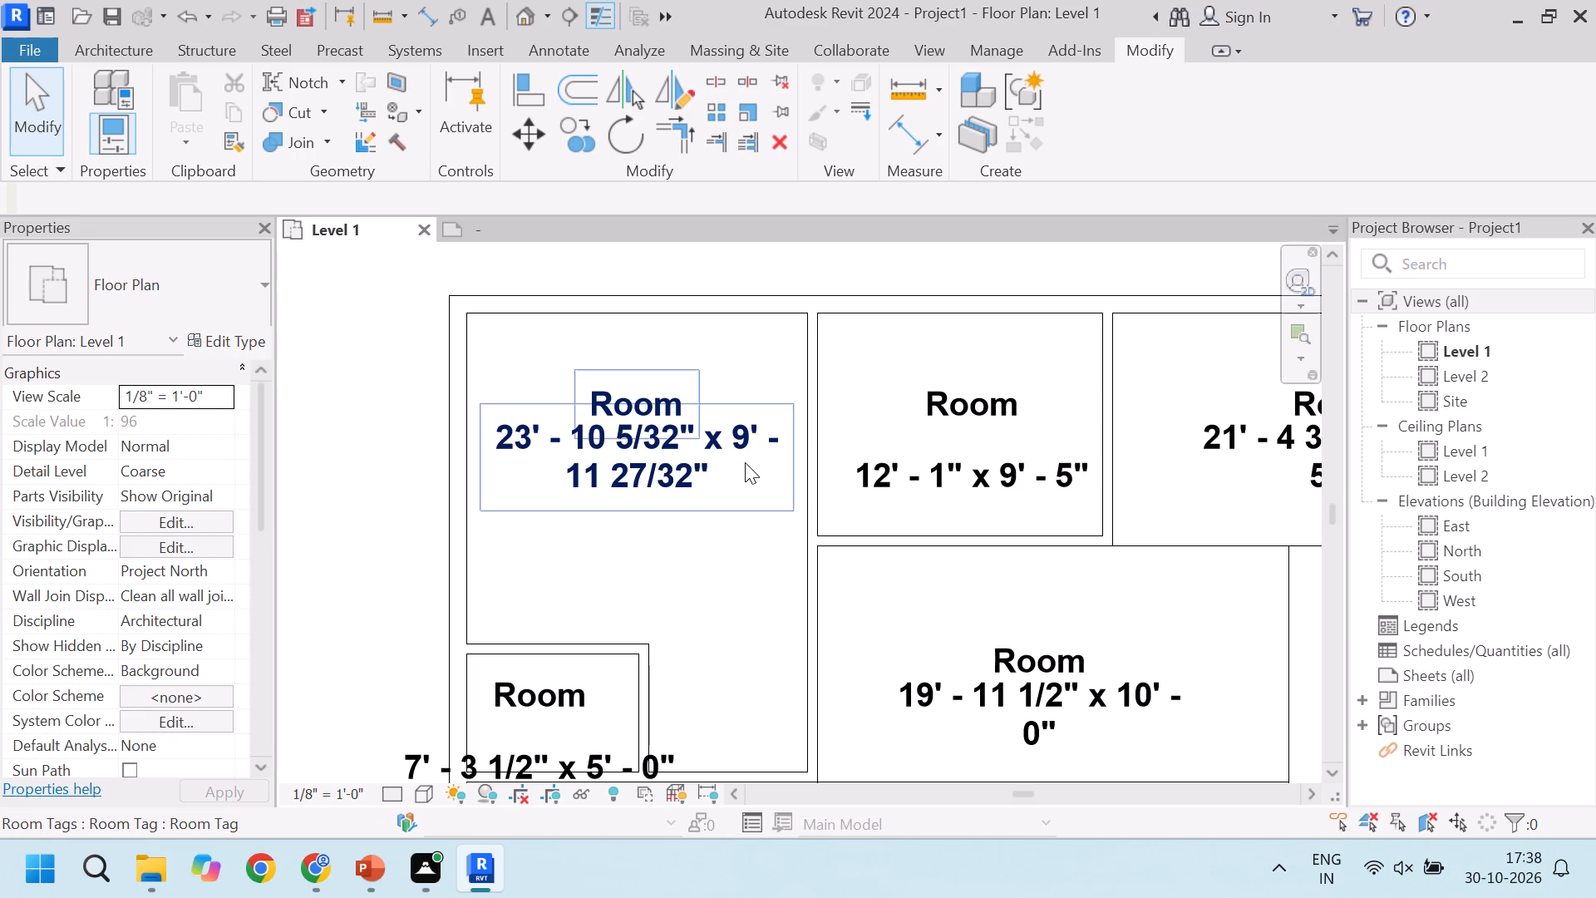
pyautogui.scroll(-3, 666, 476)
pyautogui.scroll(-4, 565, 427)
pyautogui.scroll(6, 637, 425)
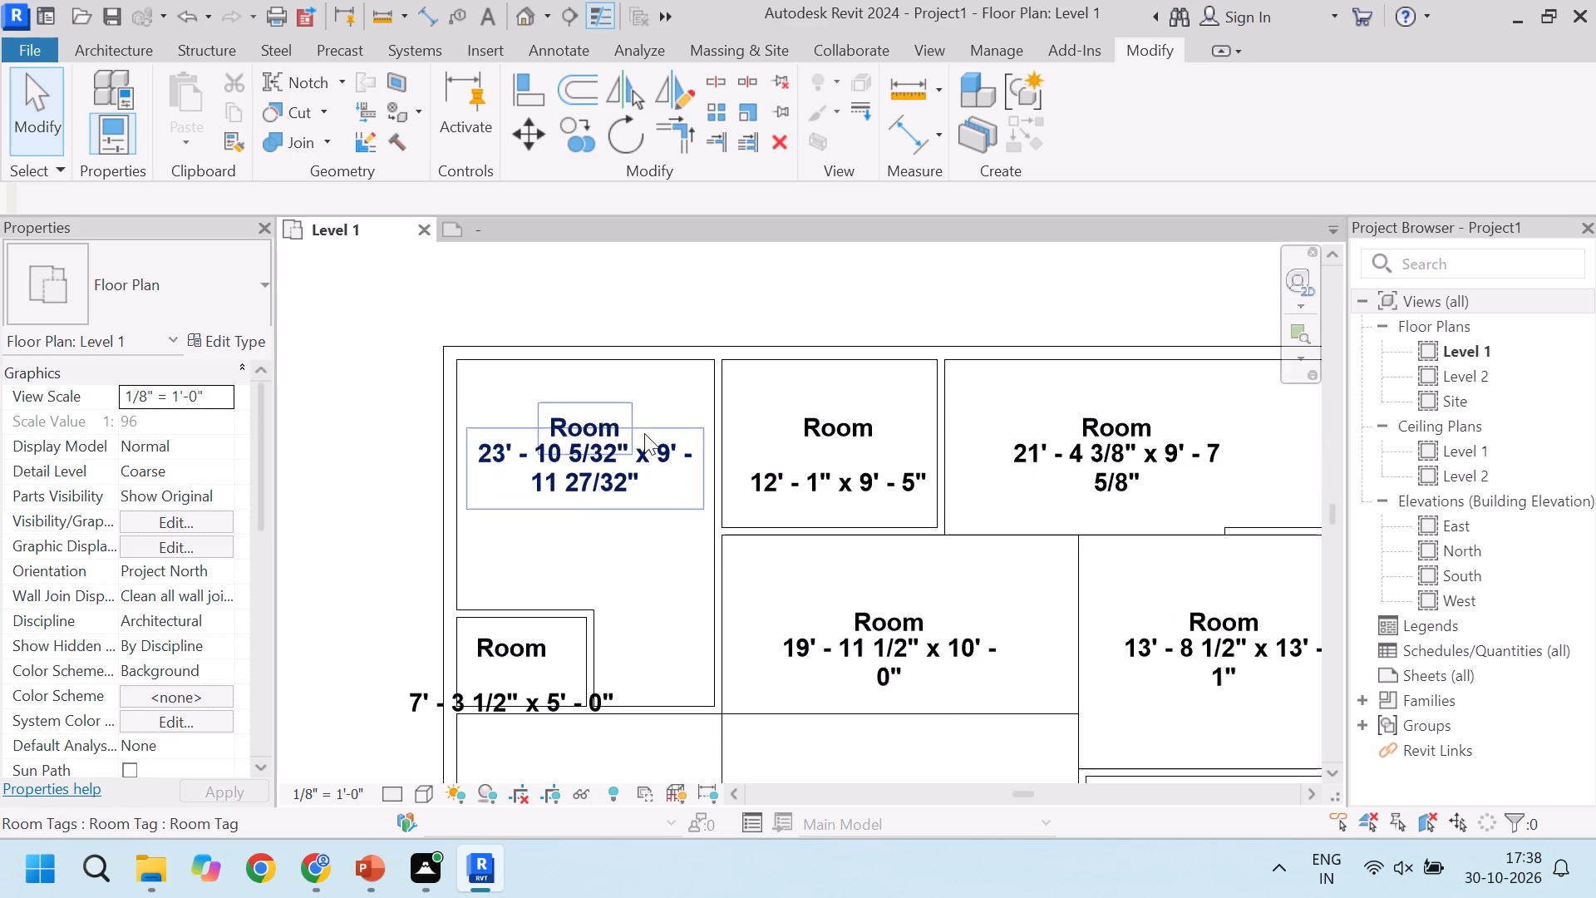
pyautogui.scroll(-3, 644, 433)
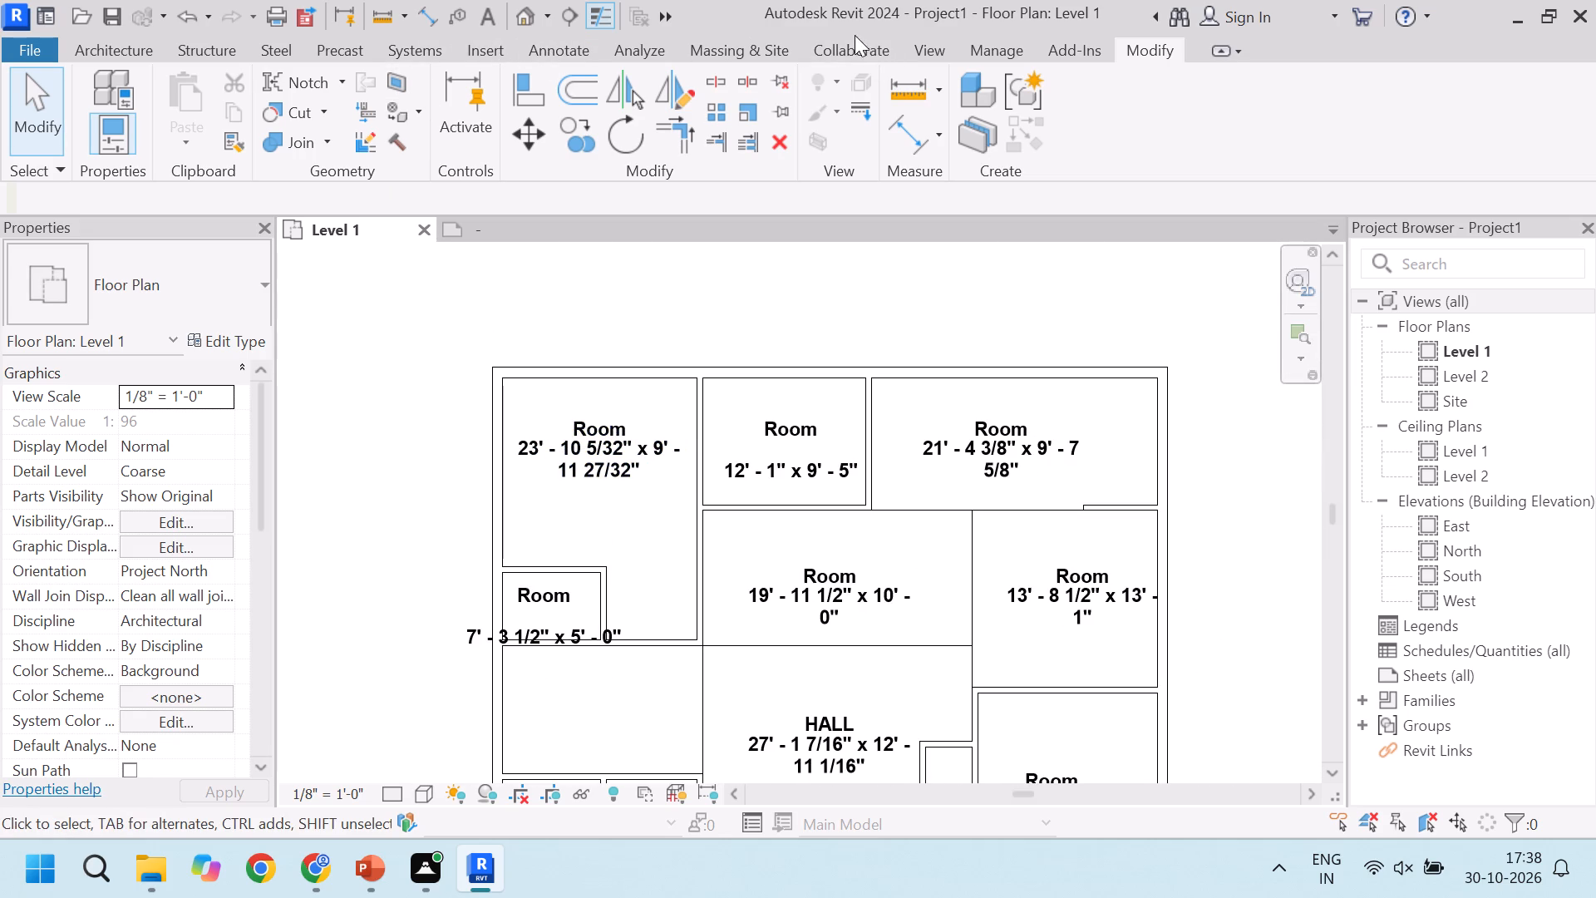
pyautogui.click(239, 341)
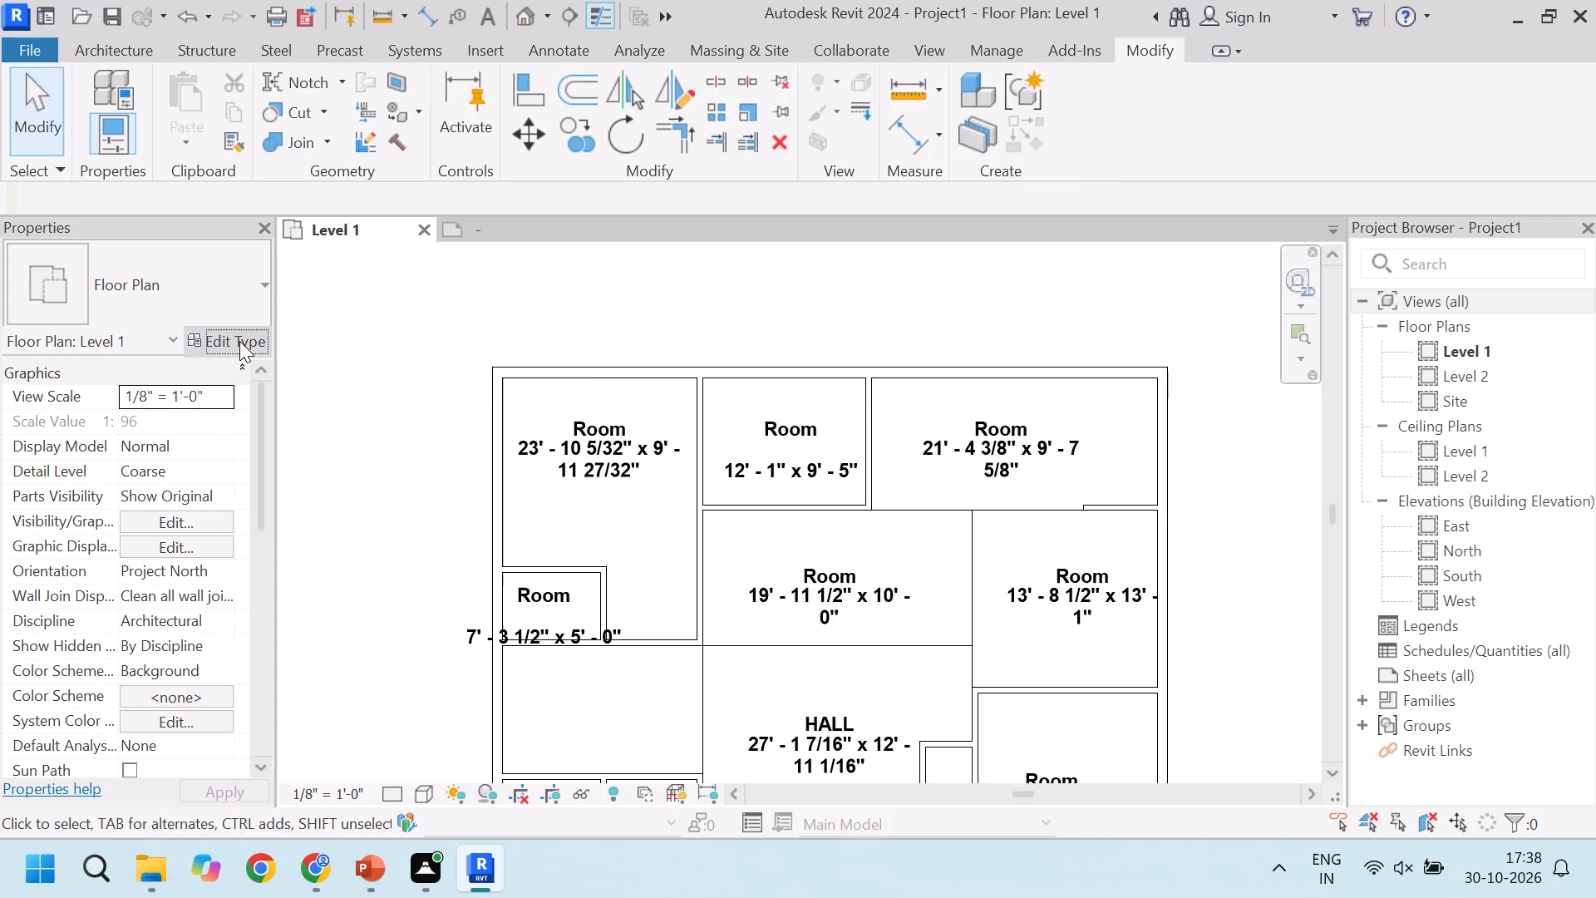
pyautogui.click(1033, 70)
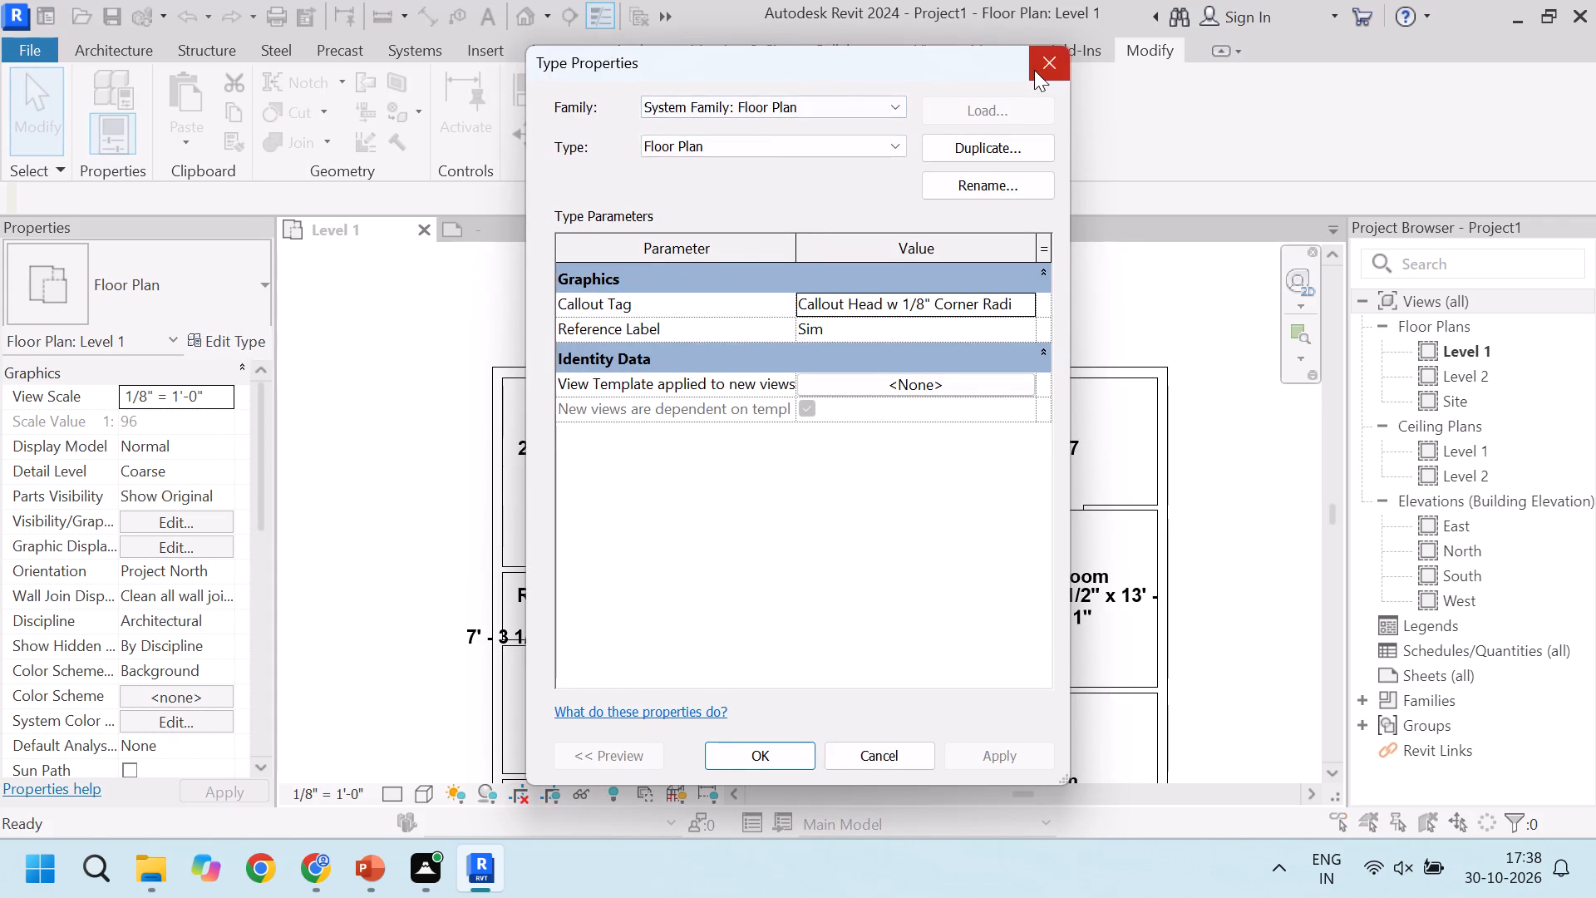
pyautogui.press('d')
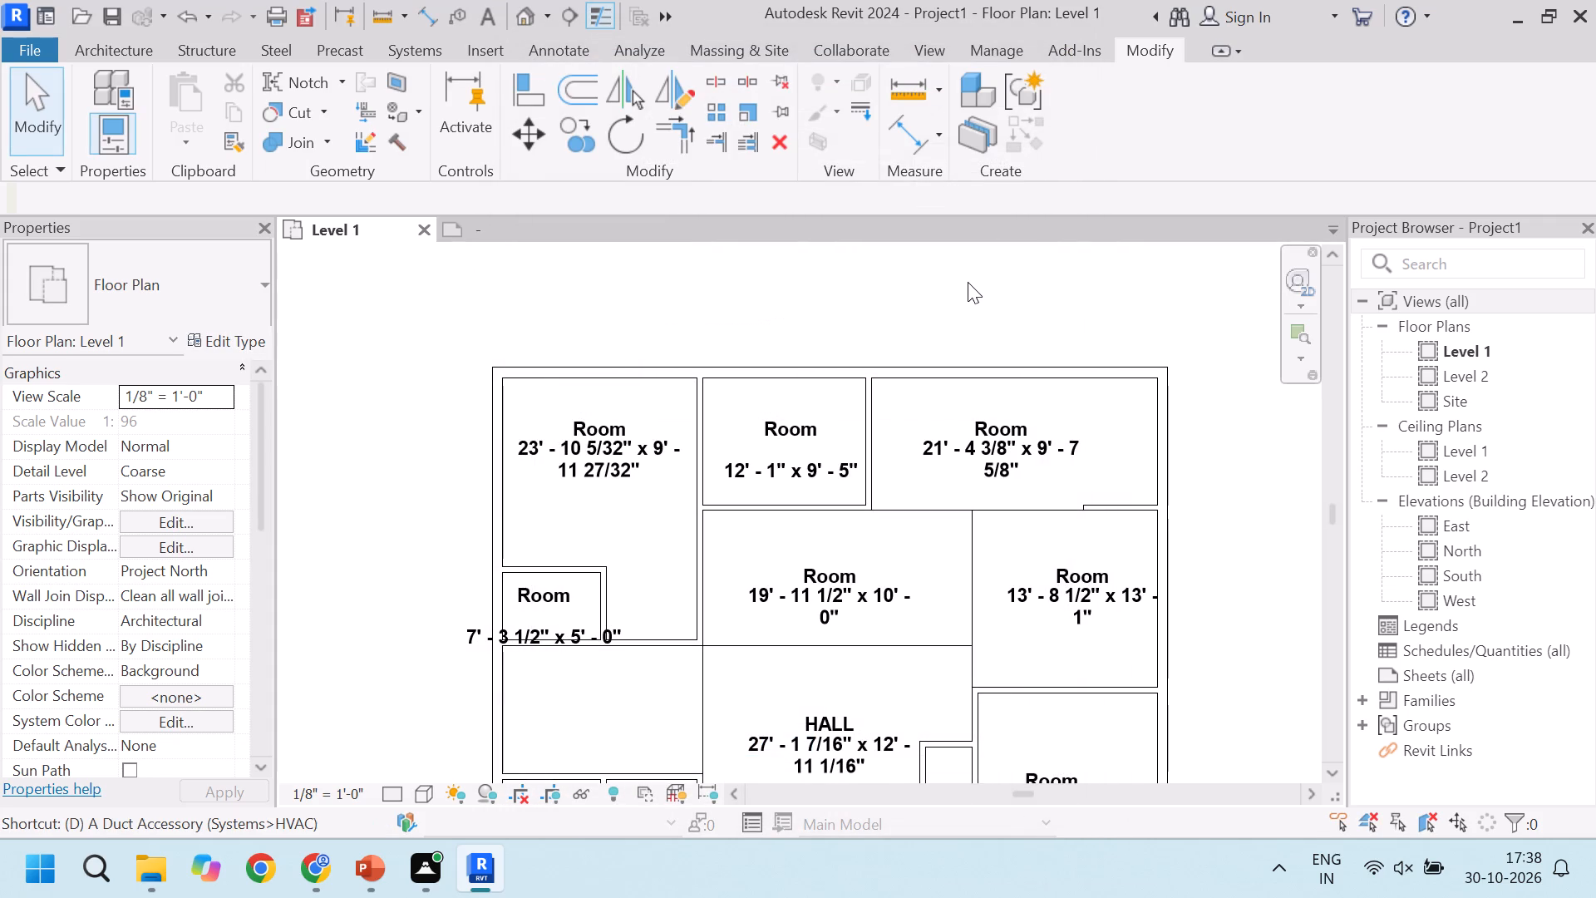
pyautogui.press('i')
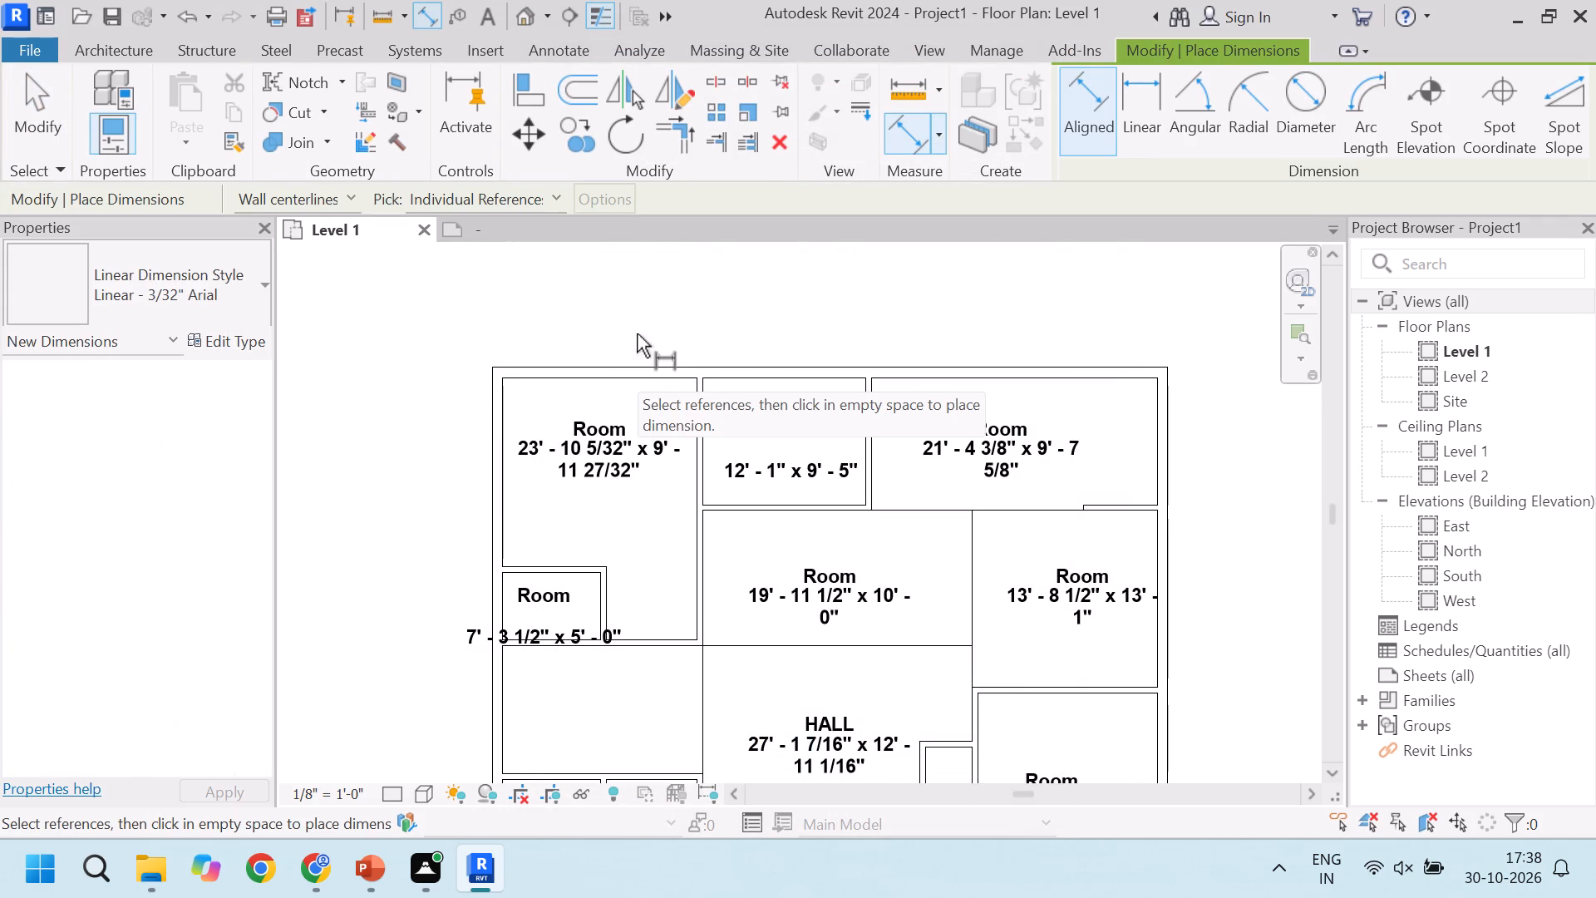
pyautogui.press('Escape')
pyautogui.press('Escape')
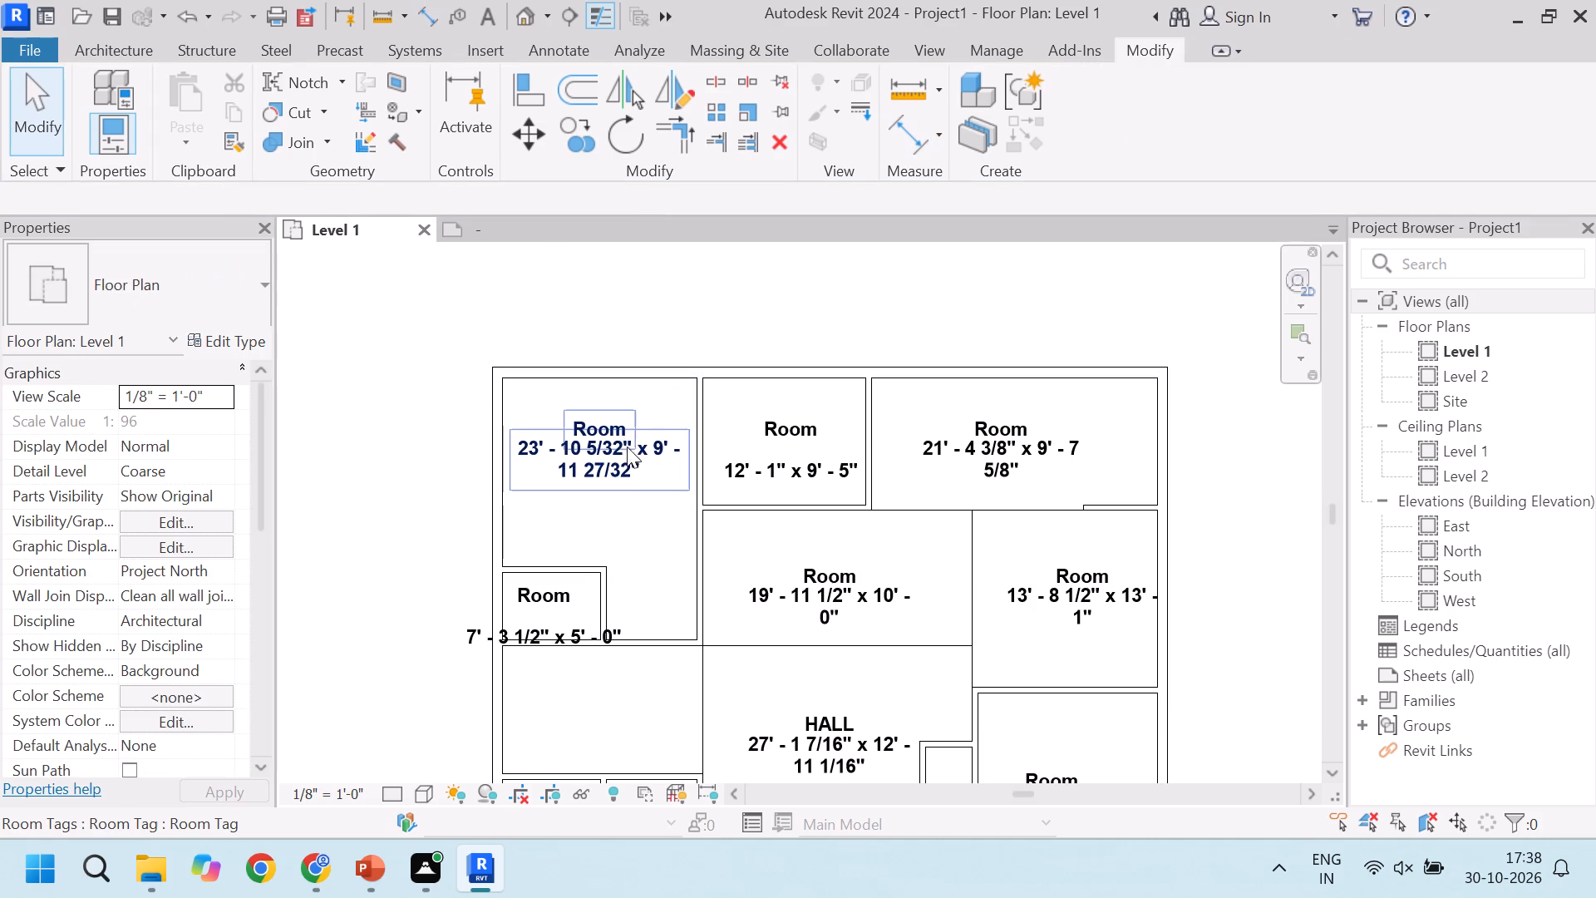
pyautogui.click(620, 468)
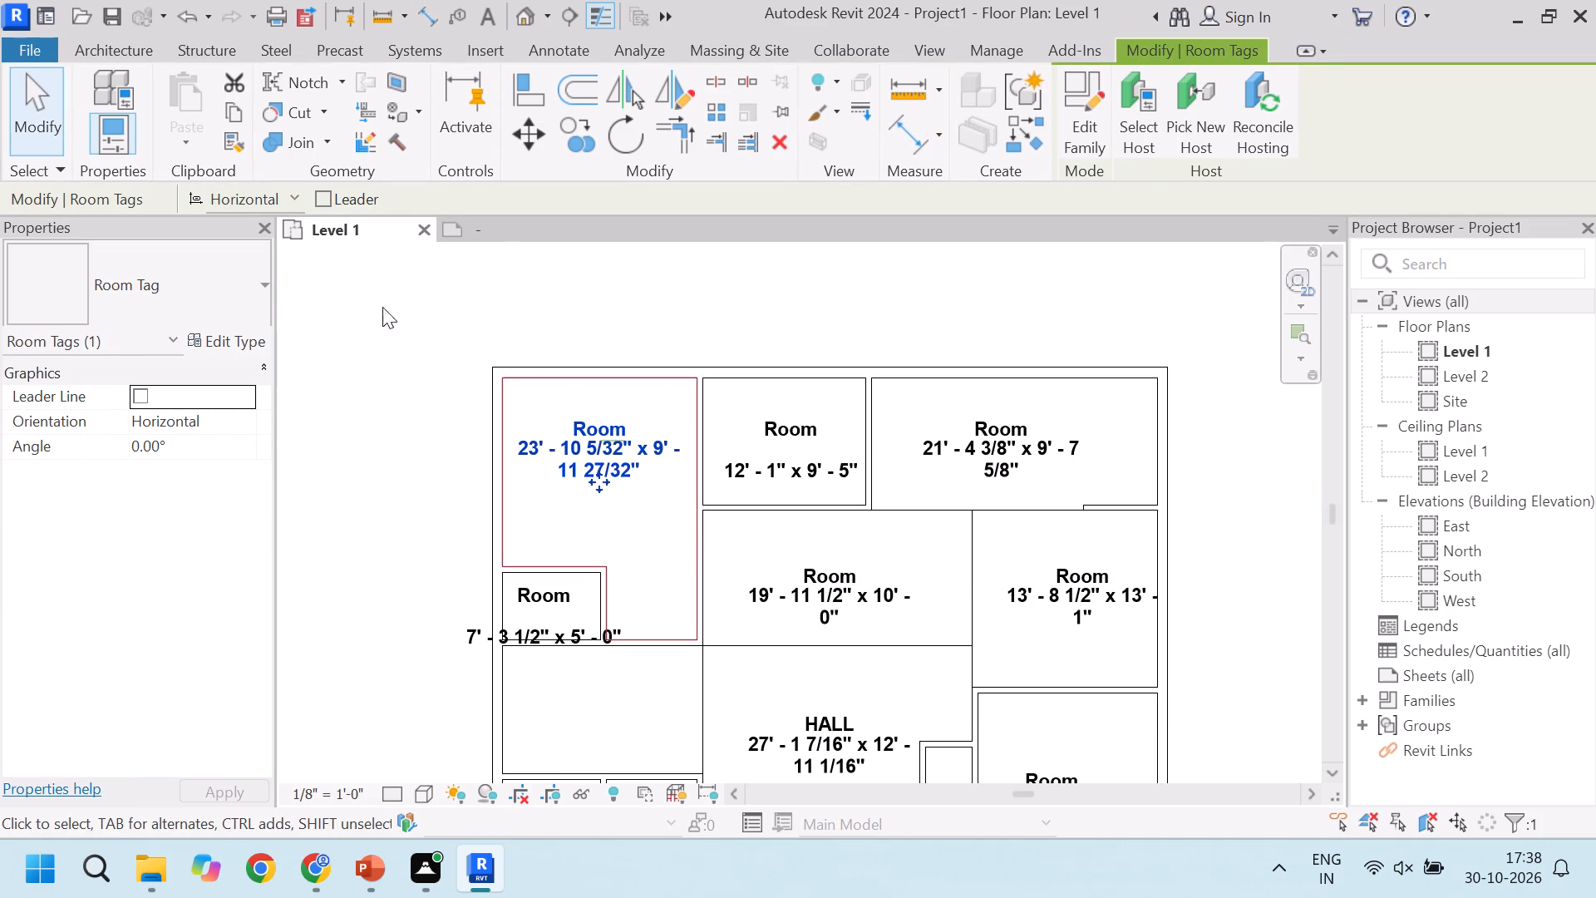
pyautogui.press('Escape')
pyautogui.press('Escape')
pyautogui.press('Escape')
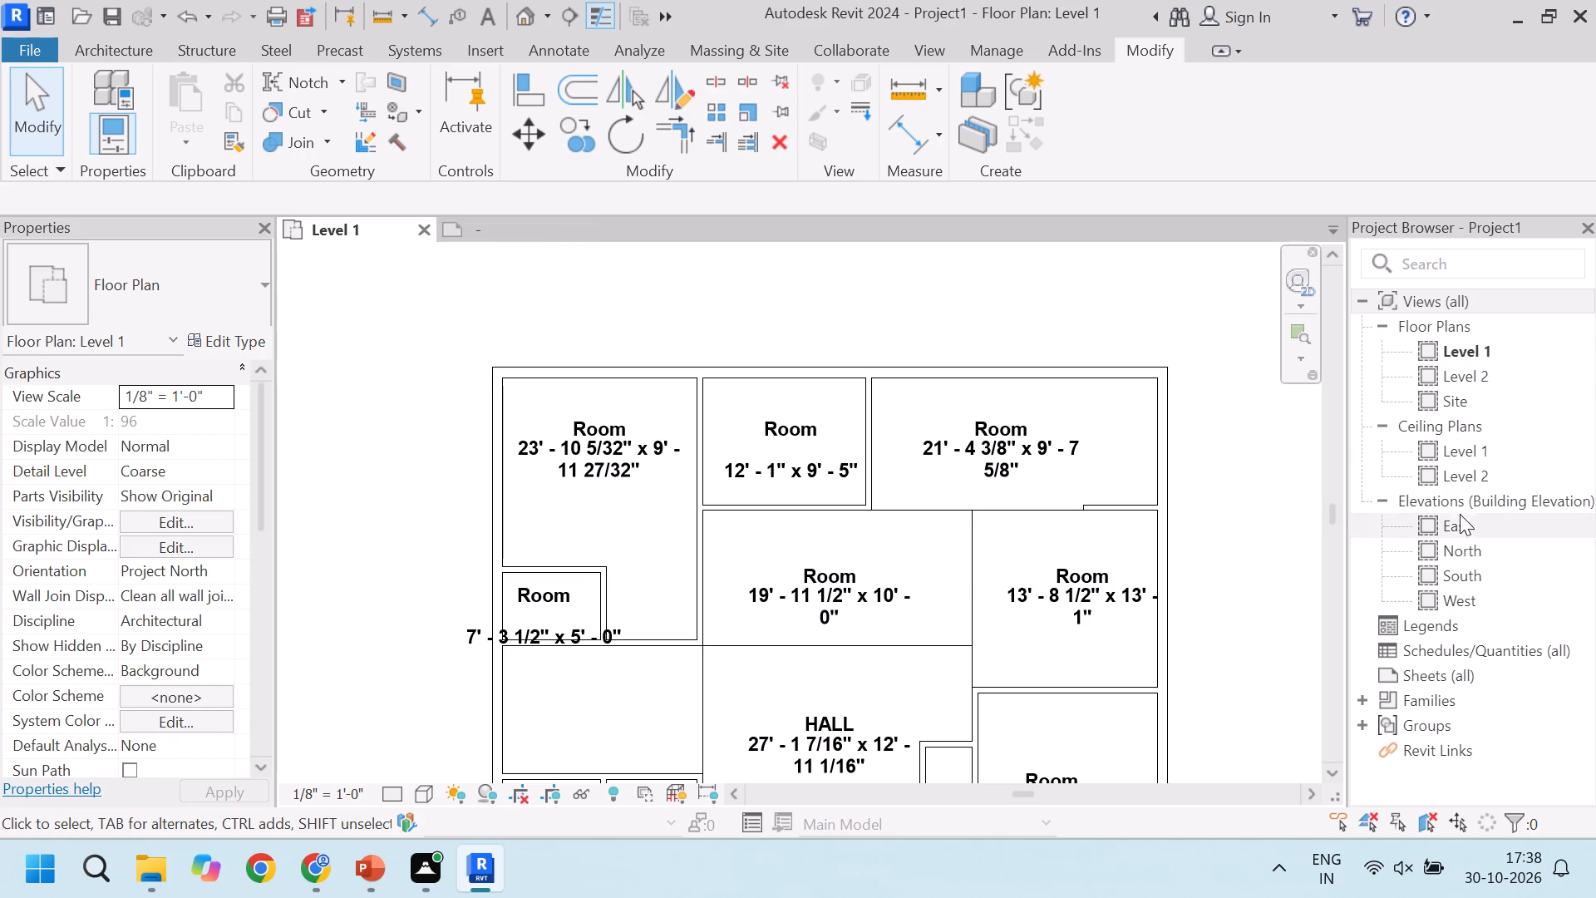
# Examine the fractional inch values in the room tags across the plan, including the HALL tag.
pyautogui.scroll(-3, 613, 422)
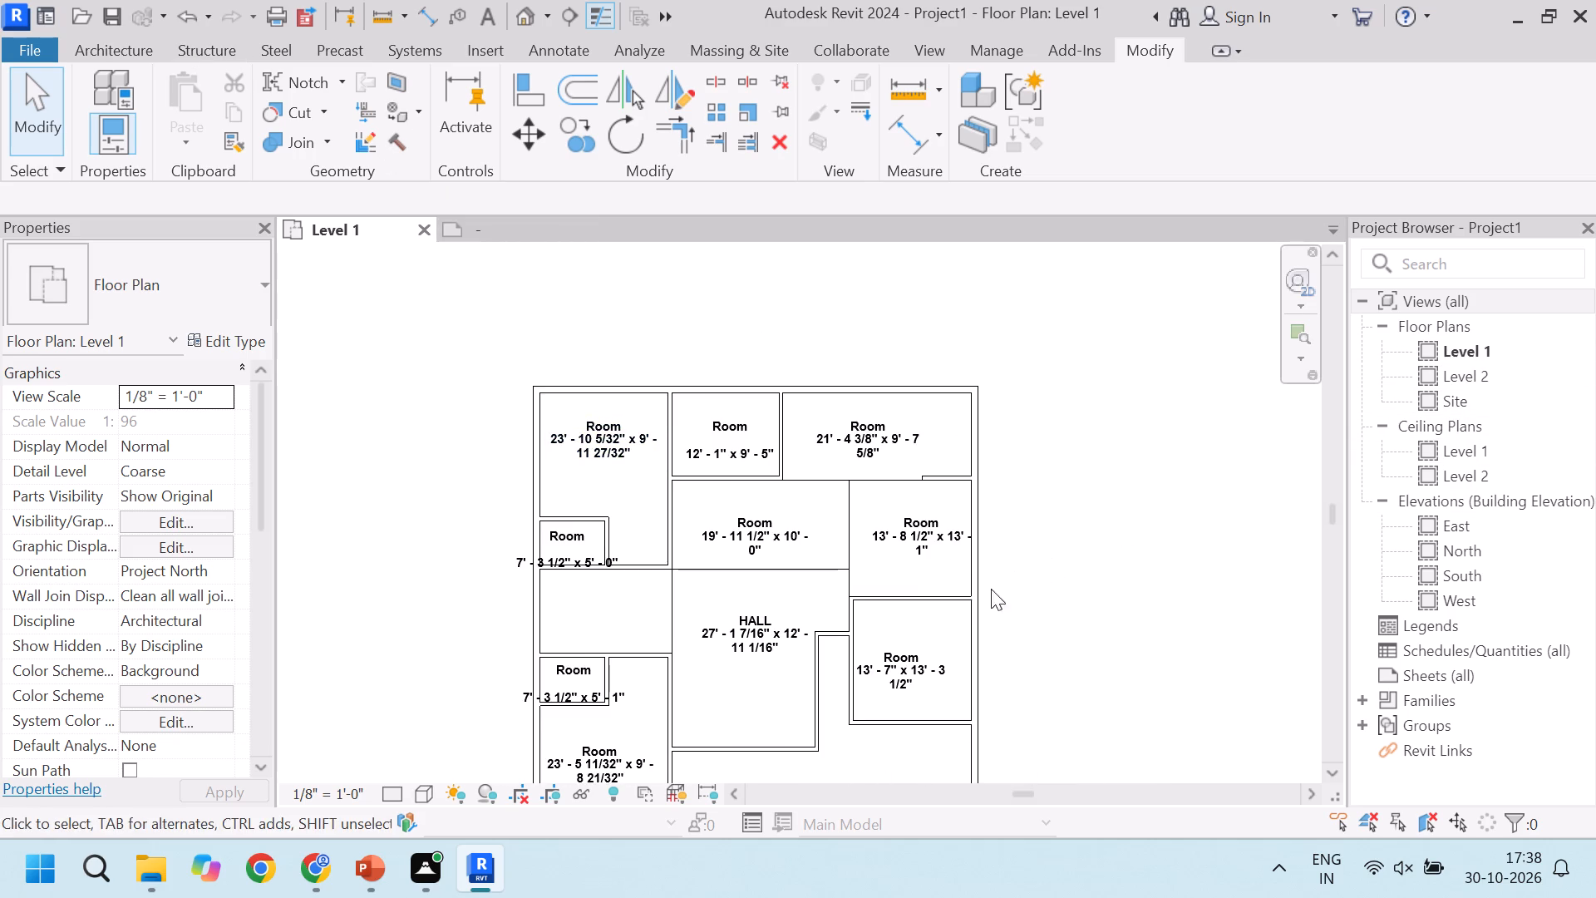
pyautogui.scroll(-3, 740, 513)
pyautogui.scroll(4, 827, 649)
pyautogui.scroll(2, 540, 653)
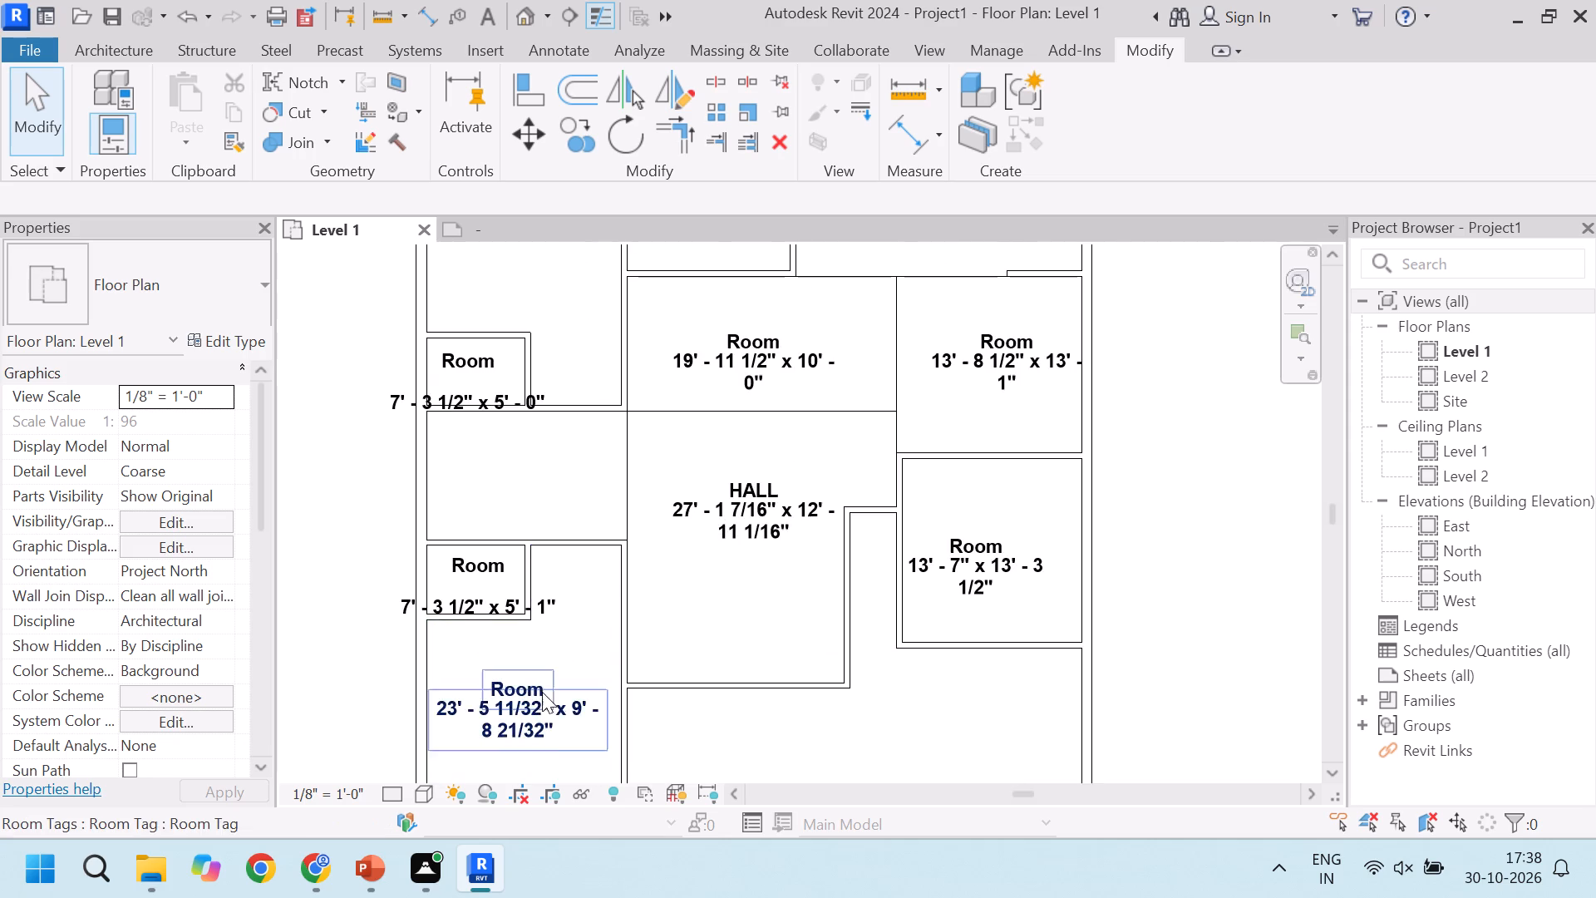
pyautogui.scroll(4, 479, 568)
pyautogui.scroll(-3, 578, 602)
pyautogui.scroll(7, 863, 508)
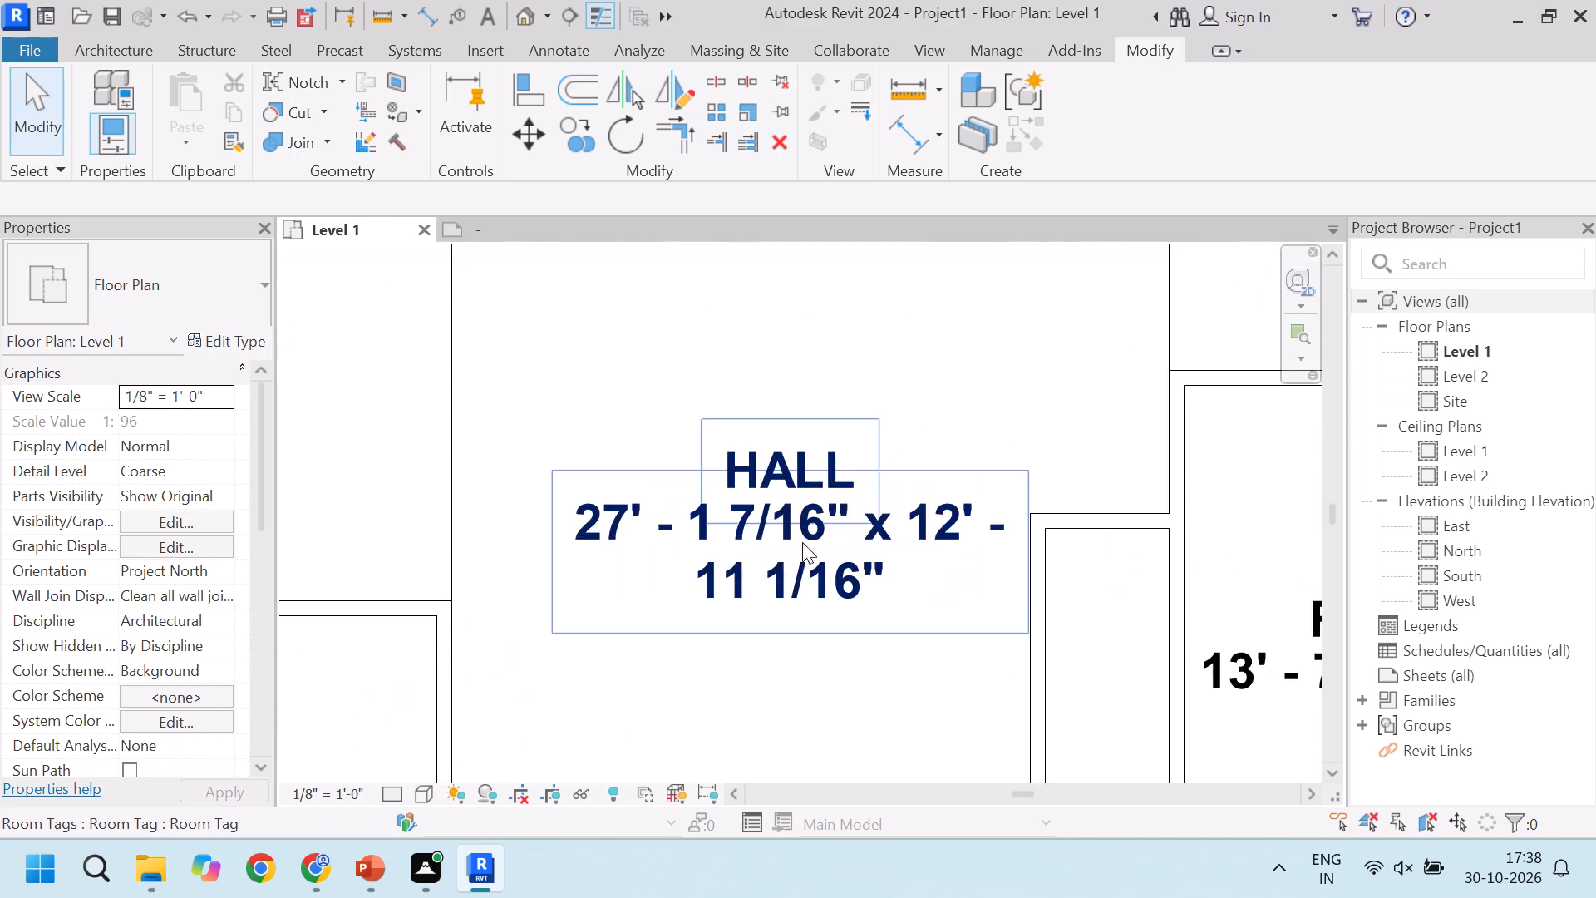
pyautogui.scroll(-9, 812, 585)
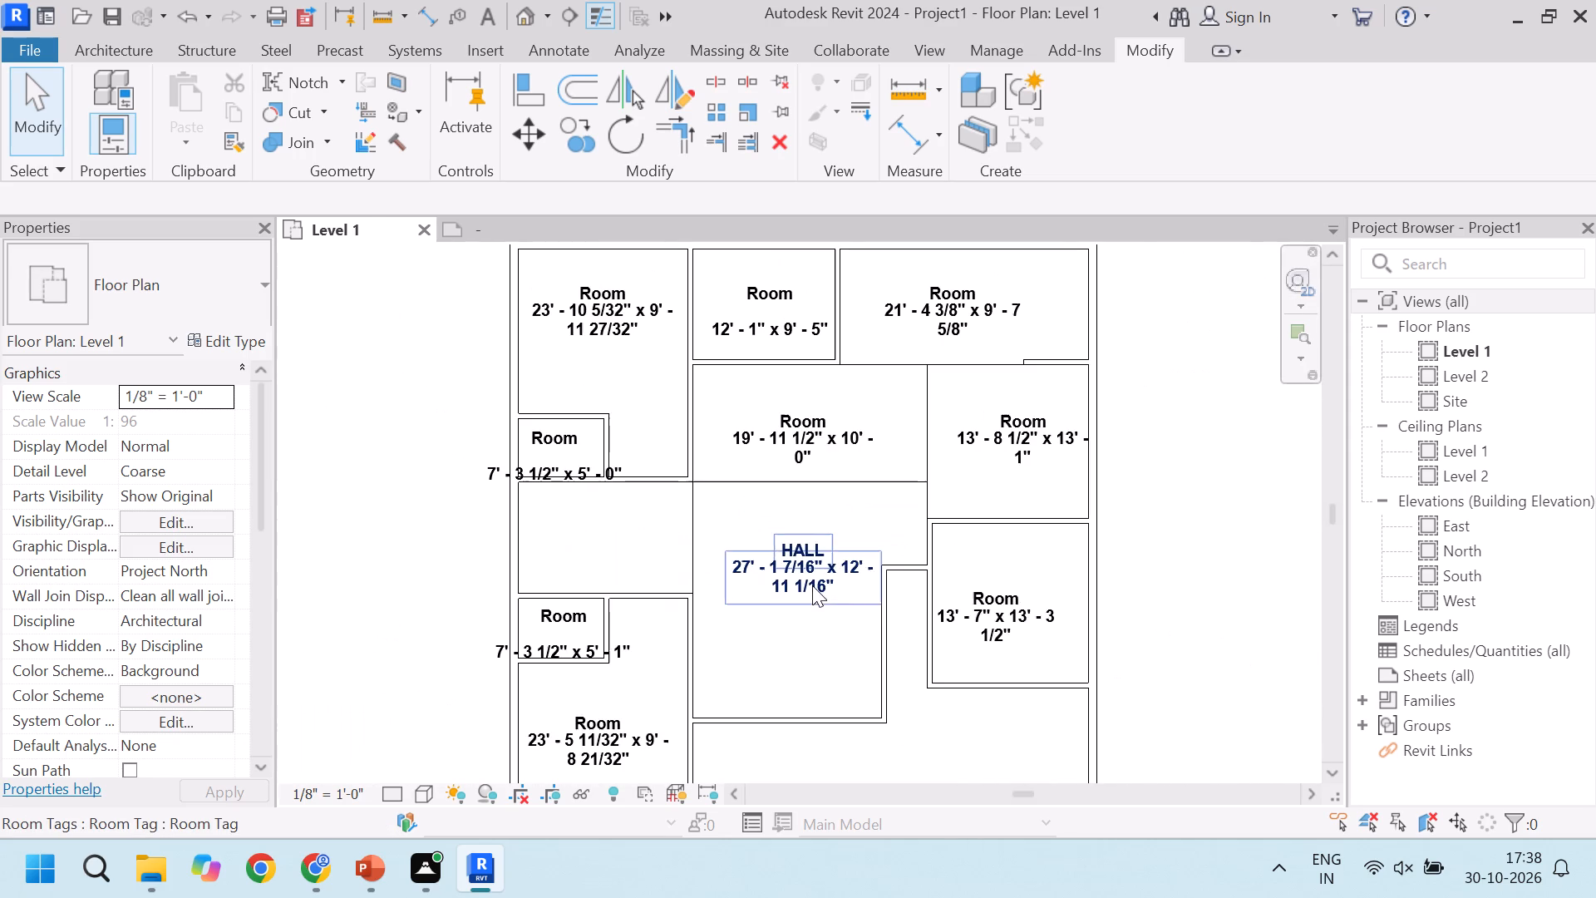
# Set the project's Length unit format to feet and fractional inches rounded to the nearest 1/2".
pyautogui.press('u')
pyautogui.press('n')
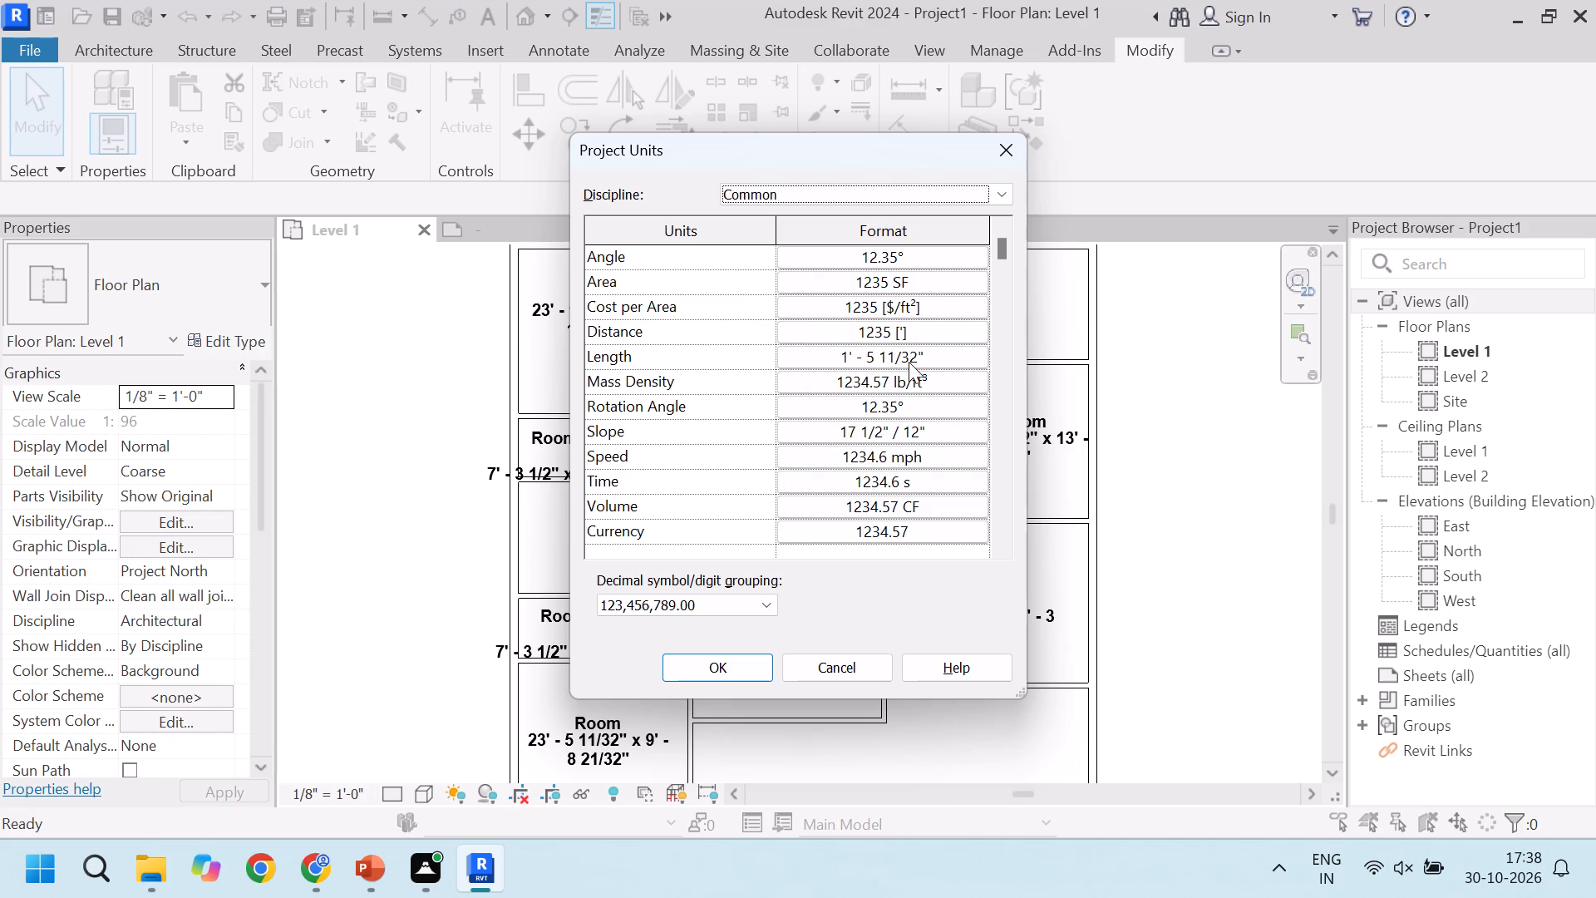
pyautogui.click(882, 191)
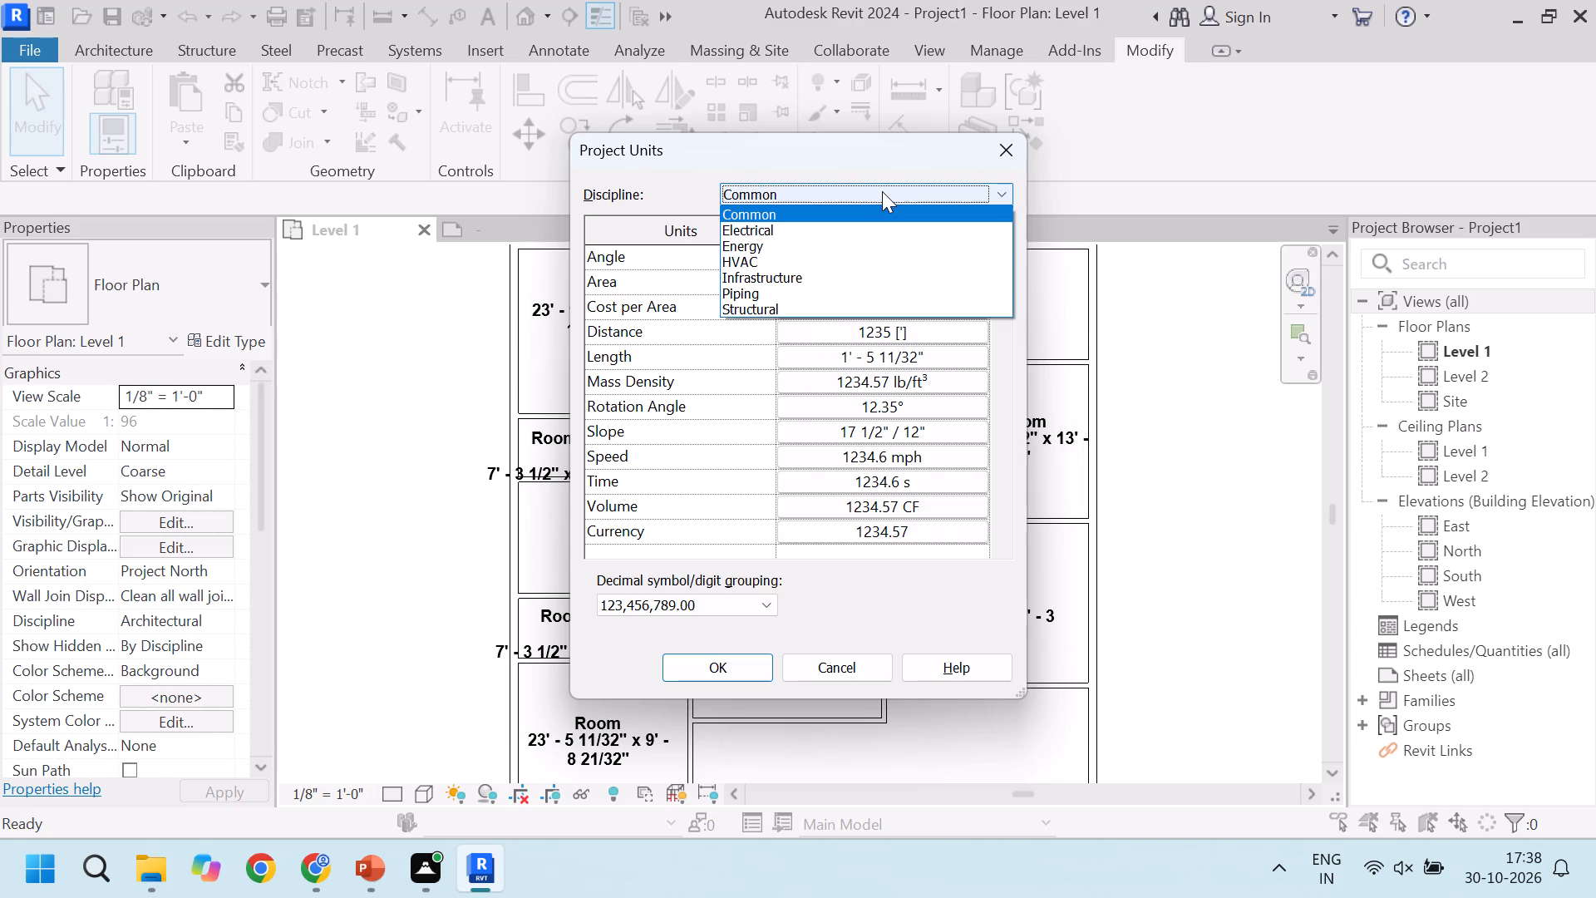
pyautogui.click(800, 215)
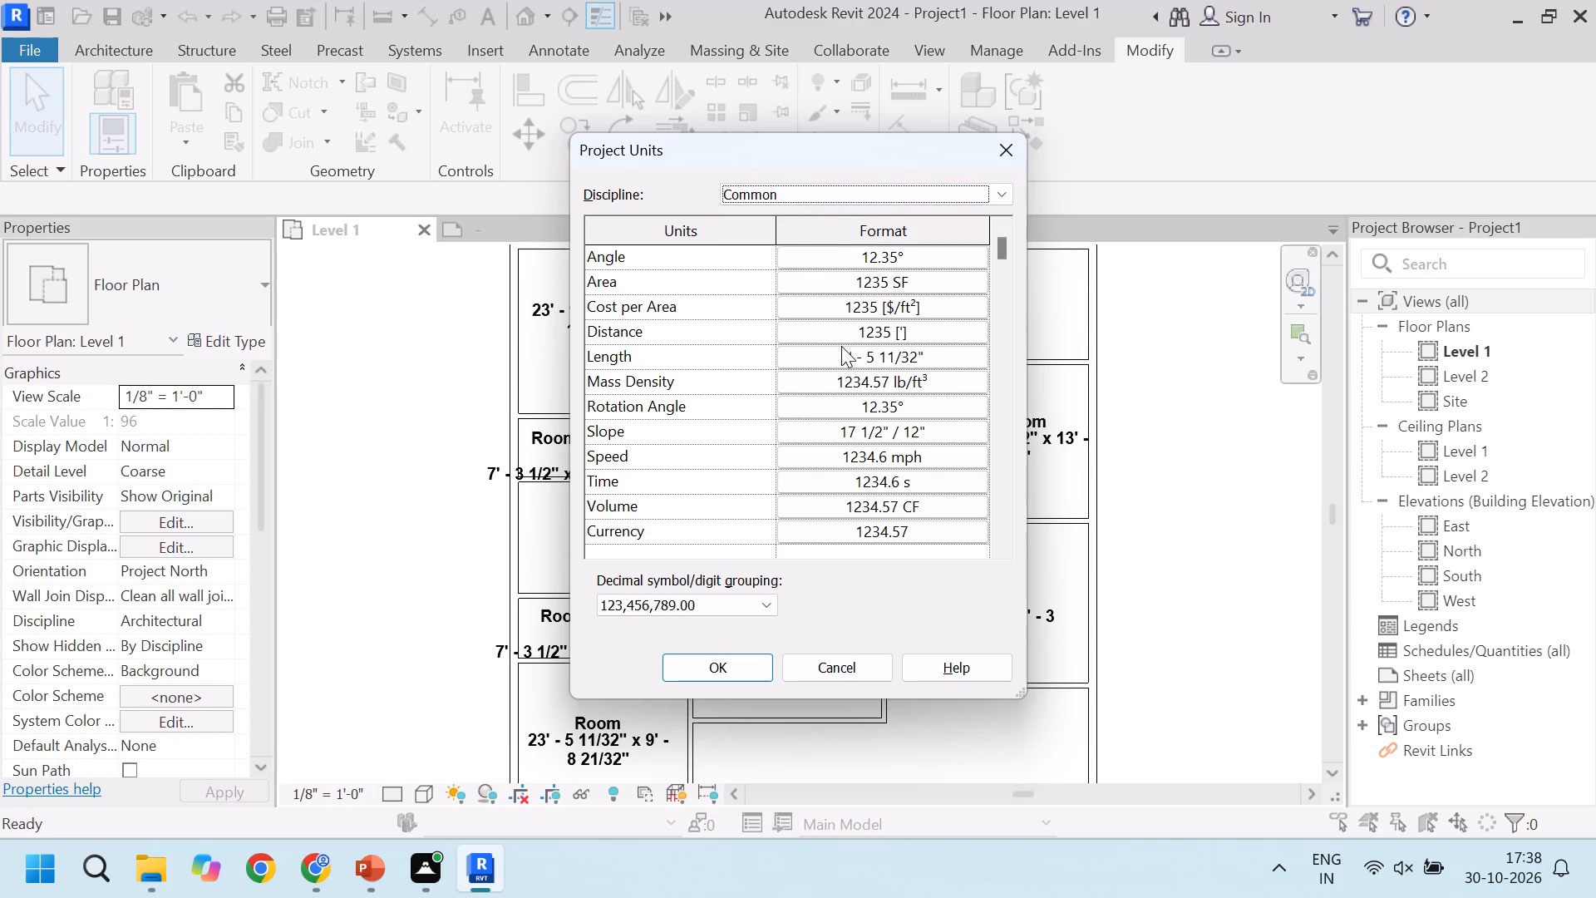
pyautogui.click(744, 609)
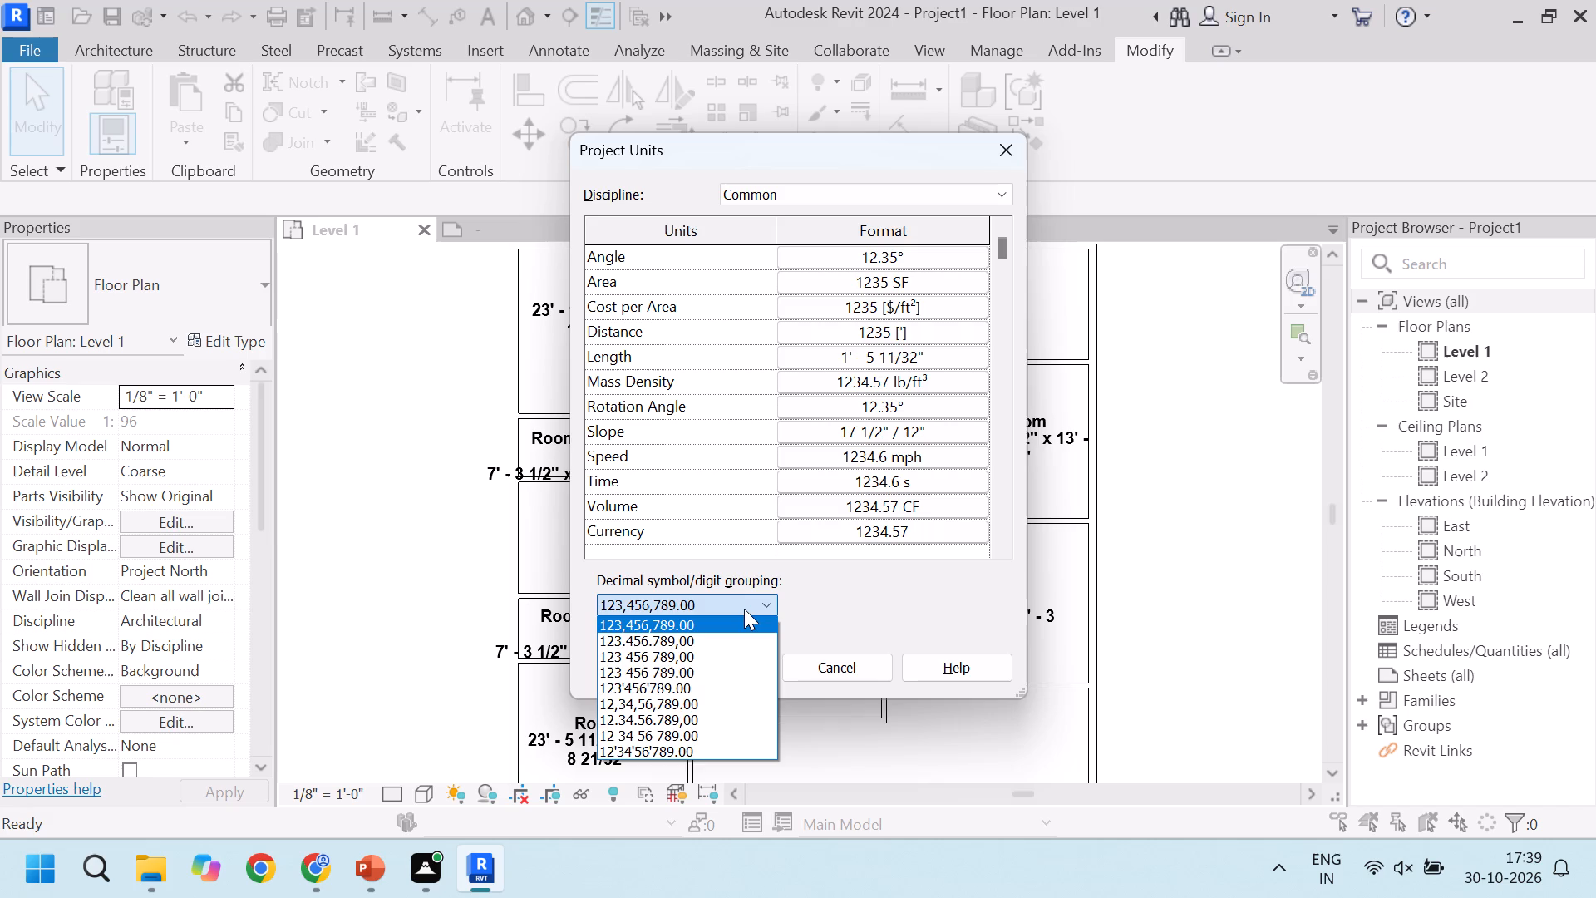
pyautogui.click(744, 609)
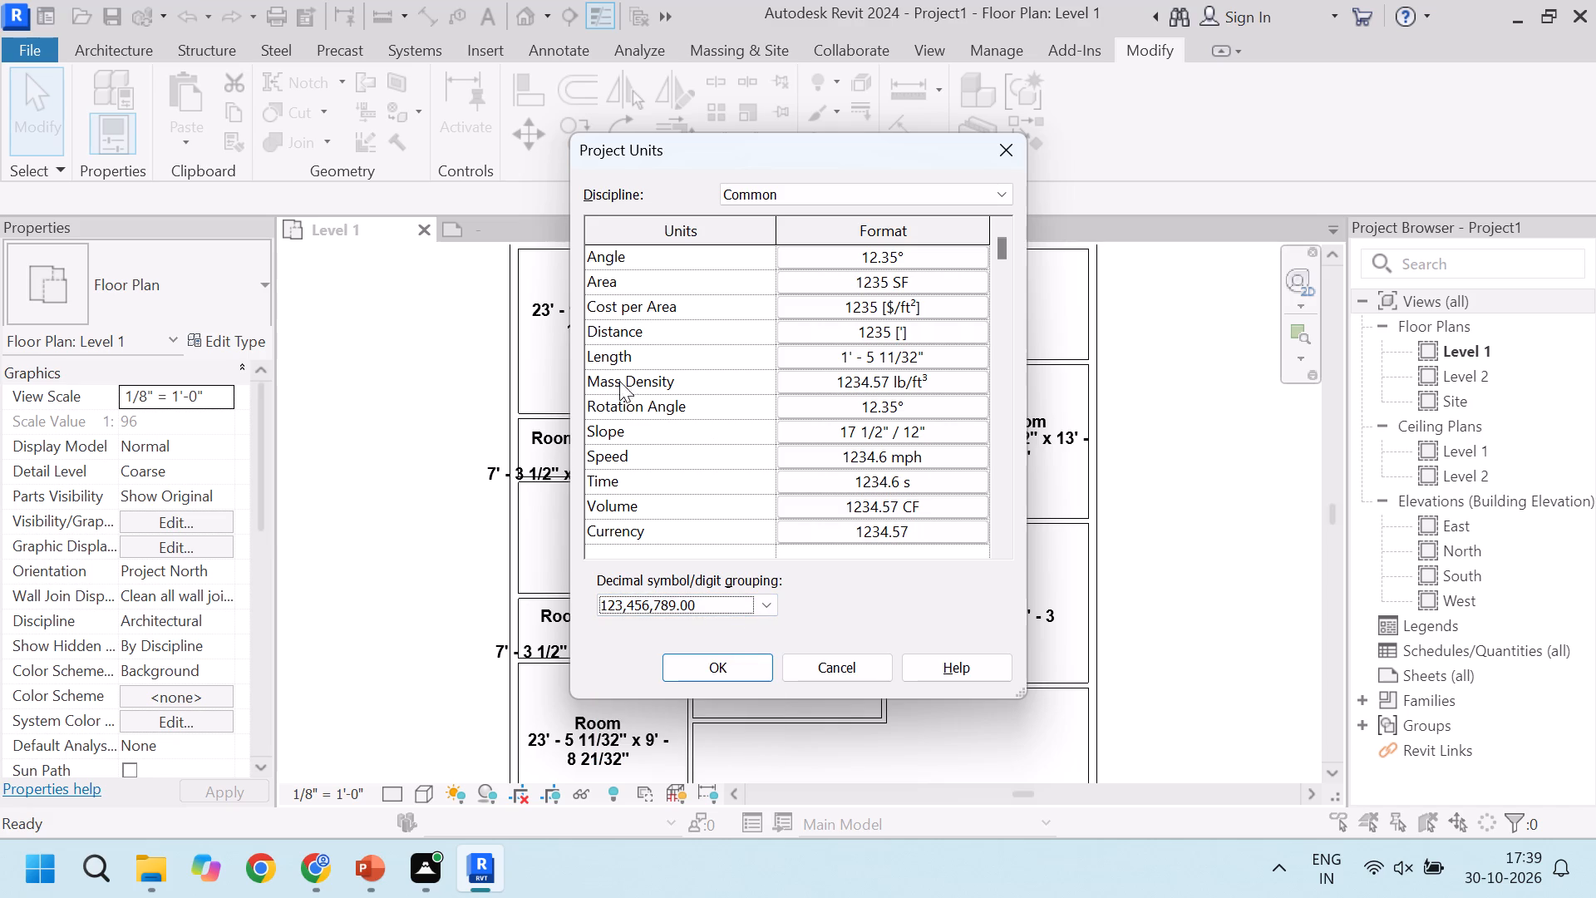
pyautogui.click(938, 361)
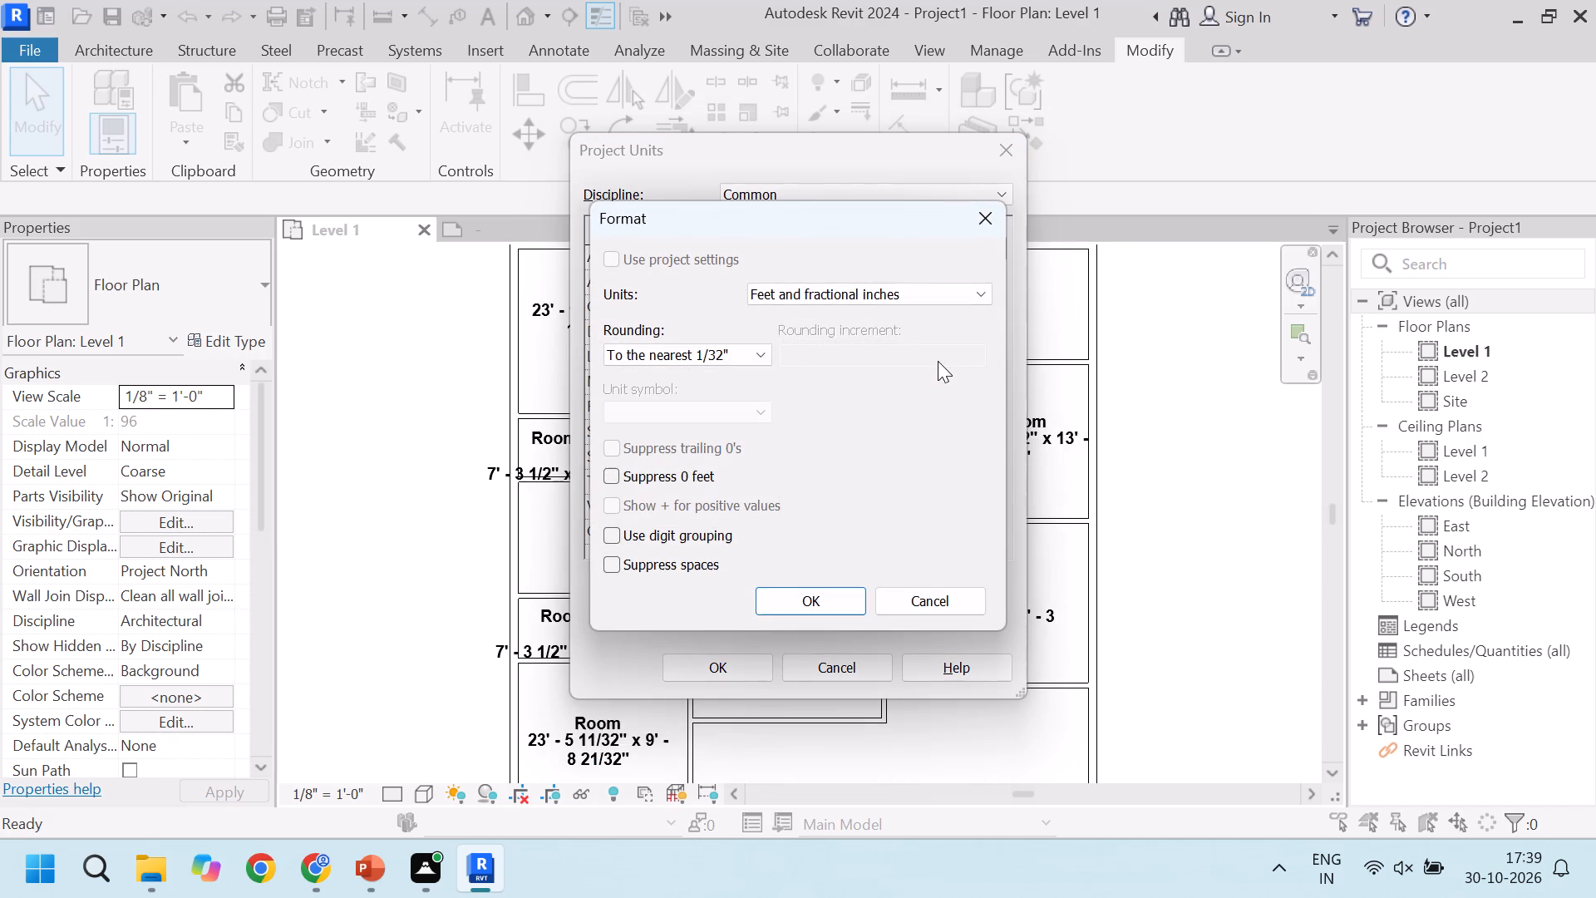
pyautogui.click(748, 353)
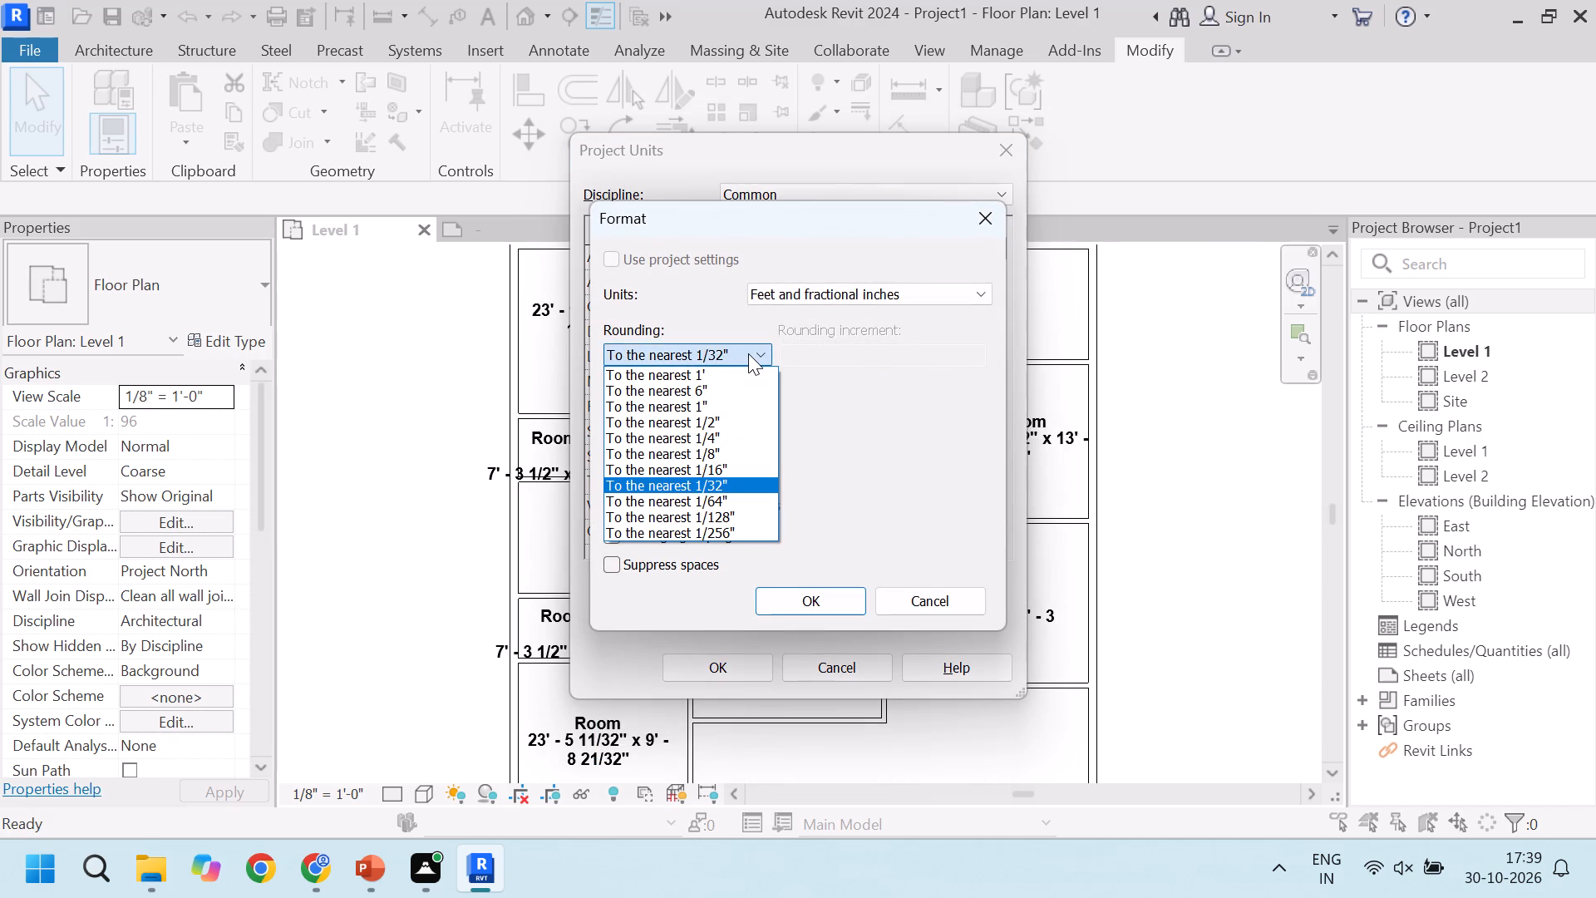
pyautogui.click(713, 423)
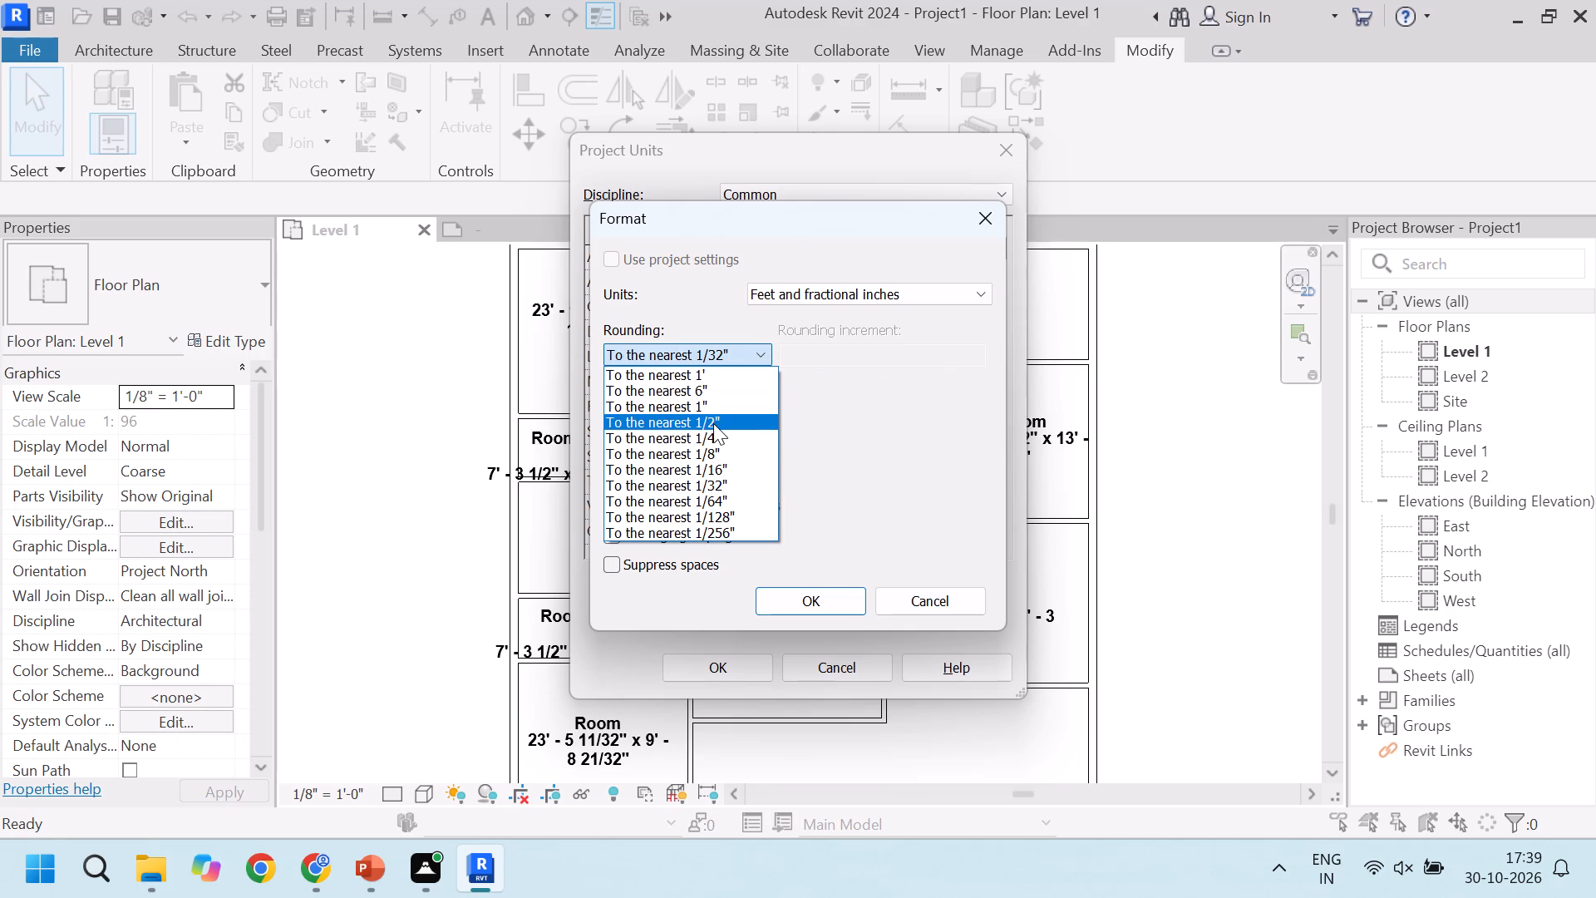
pyautogui.click(825, 596)
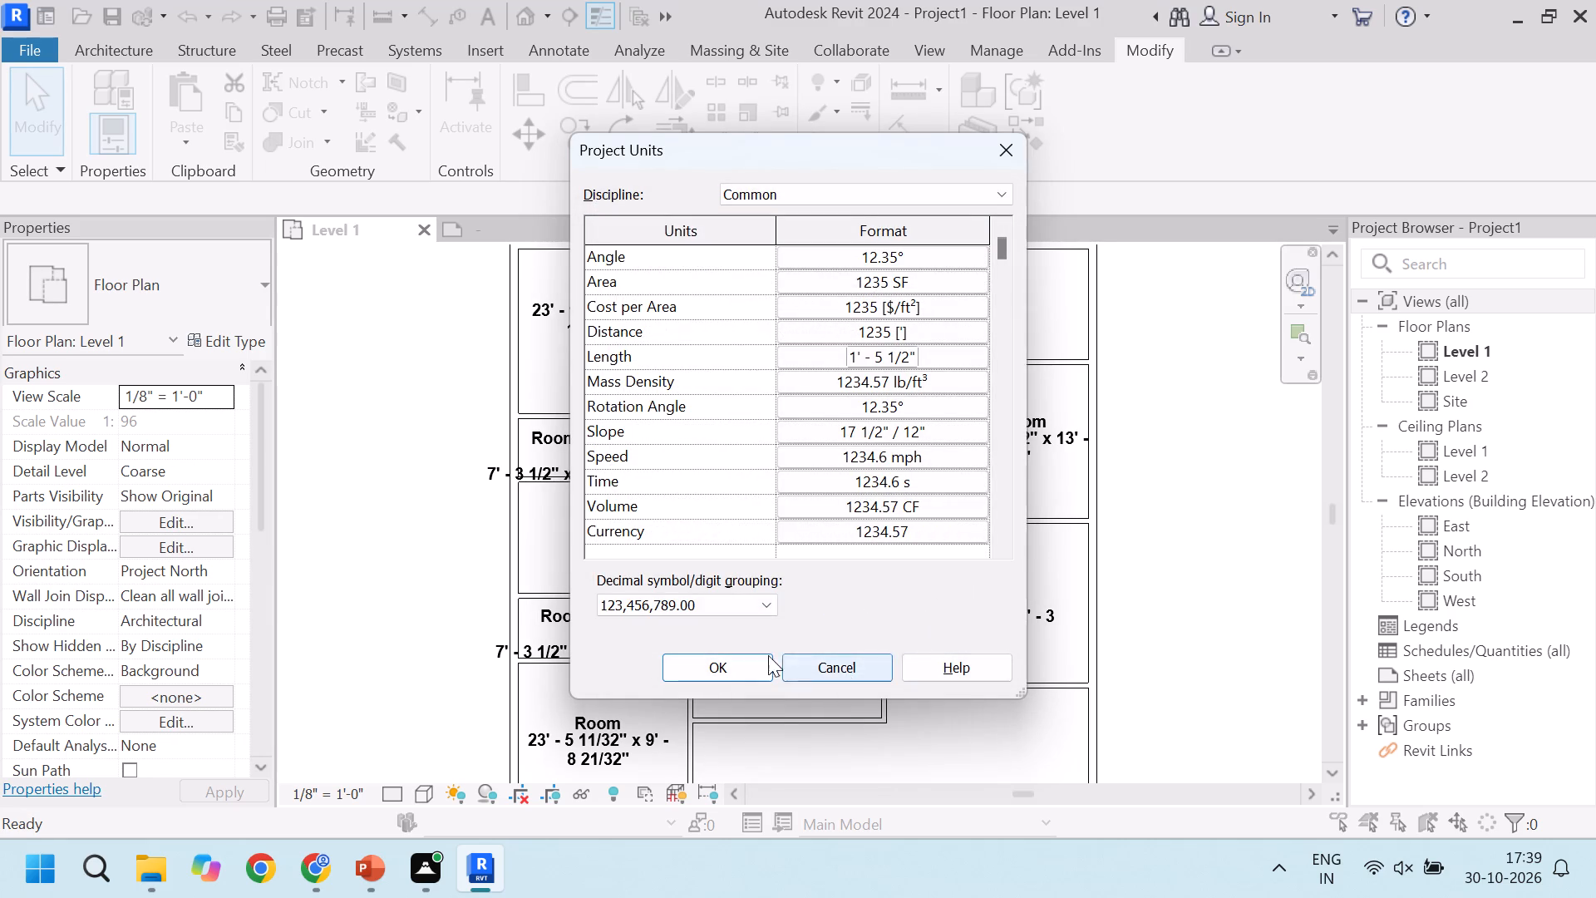
pyautogui.click(736, 664)
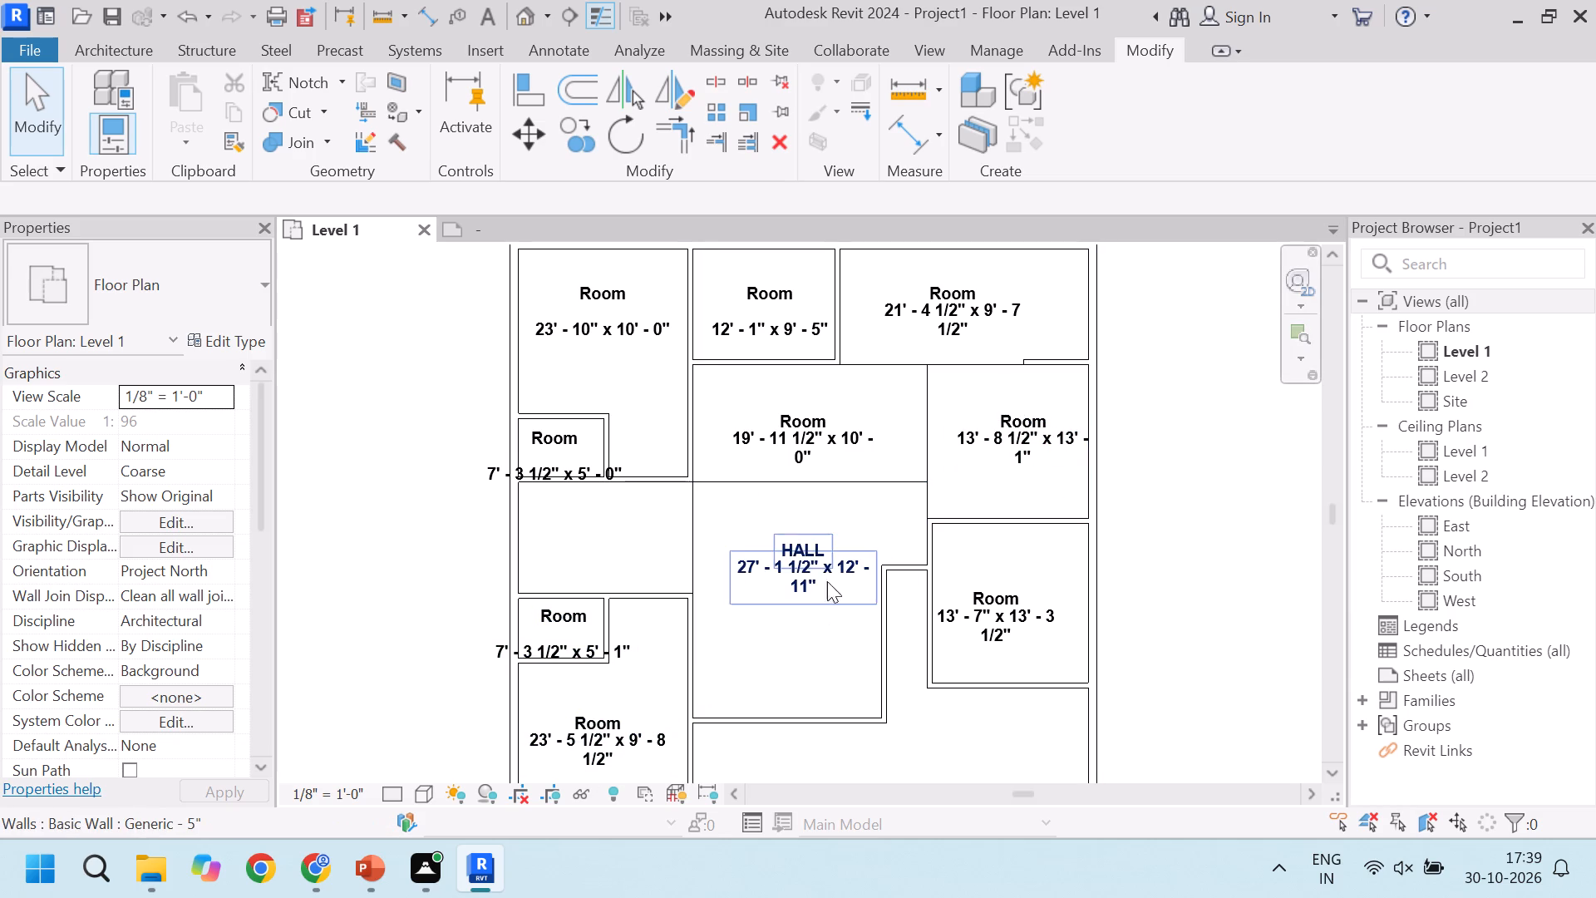
# Examine the rounded sizes in the room tags across the floor plan, especially in the small room near the left exterior wall.
pyautogui.scroll(-3, 883, 622)
pyautogui.scroll(2, 1017, 634)
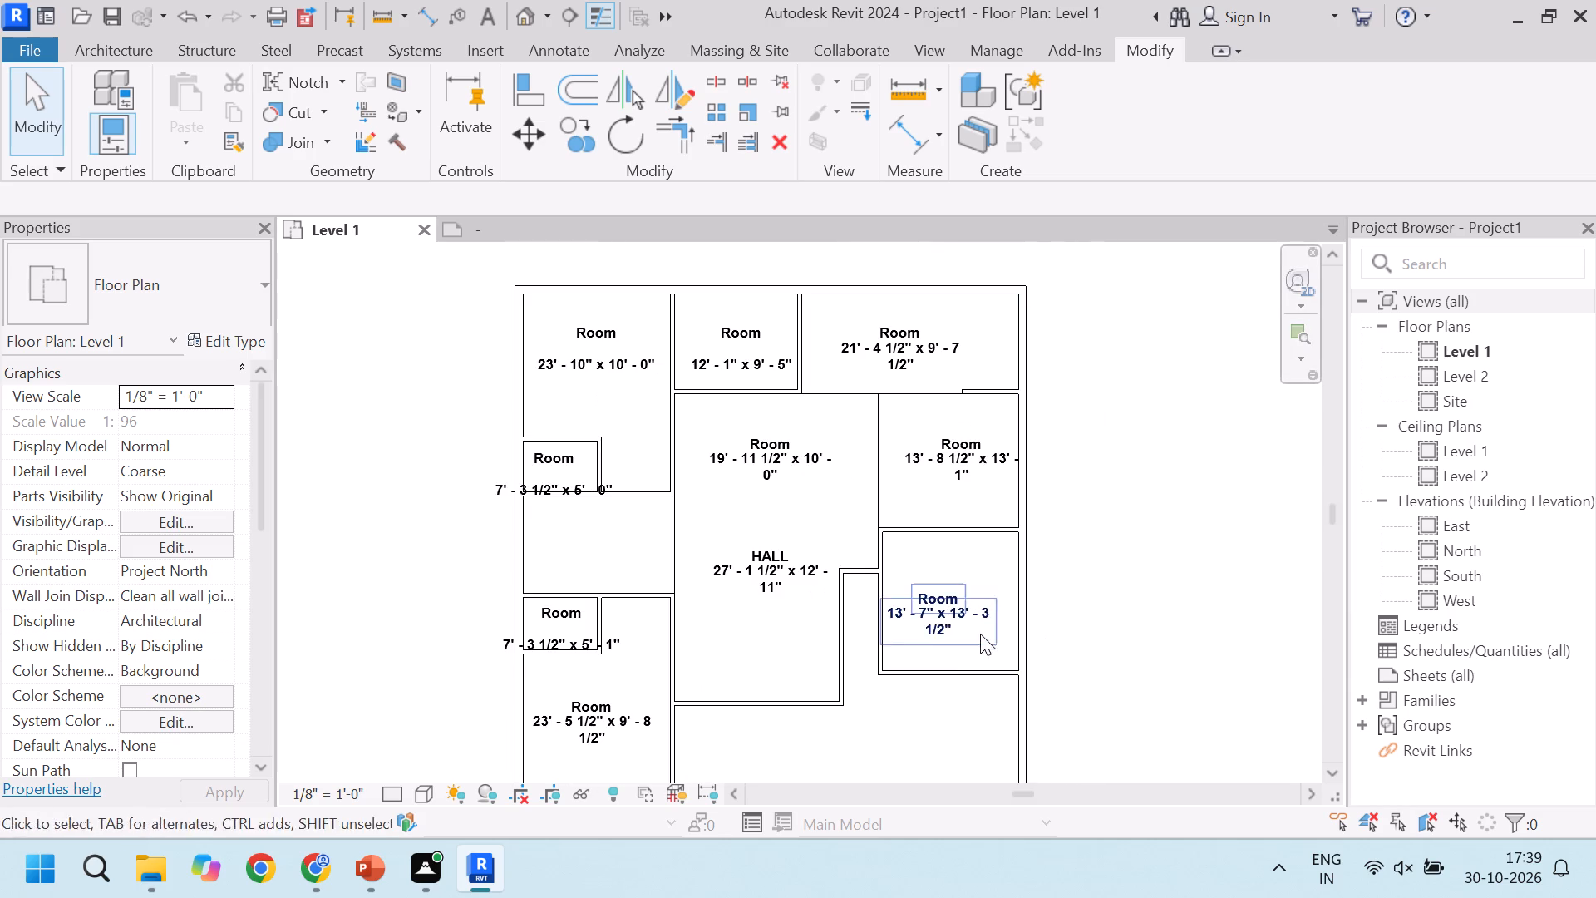
pyautogui.scroll(3, 565, 507)
pyautogui.scroll(3, 504, 481)
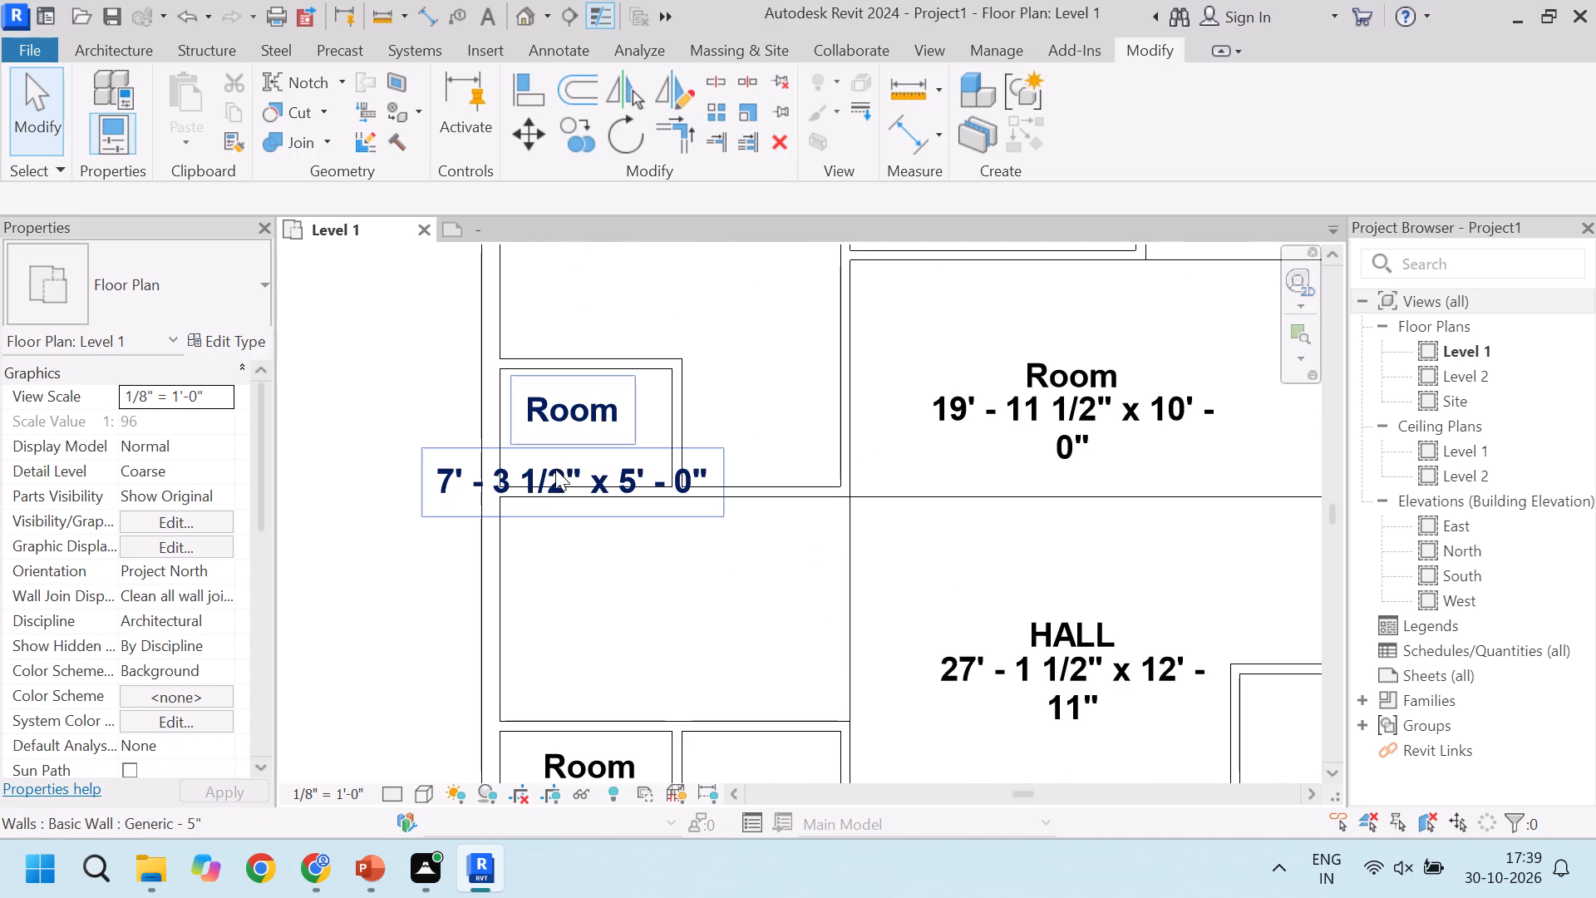
pyautogui.click(554, 472)
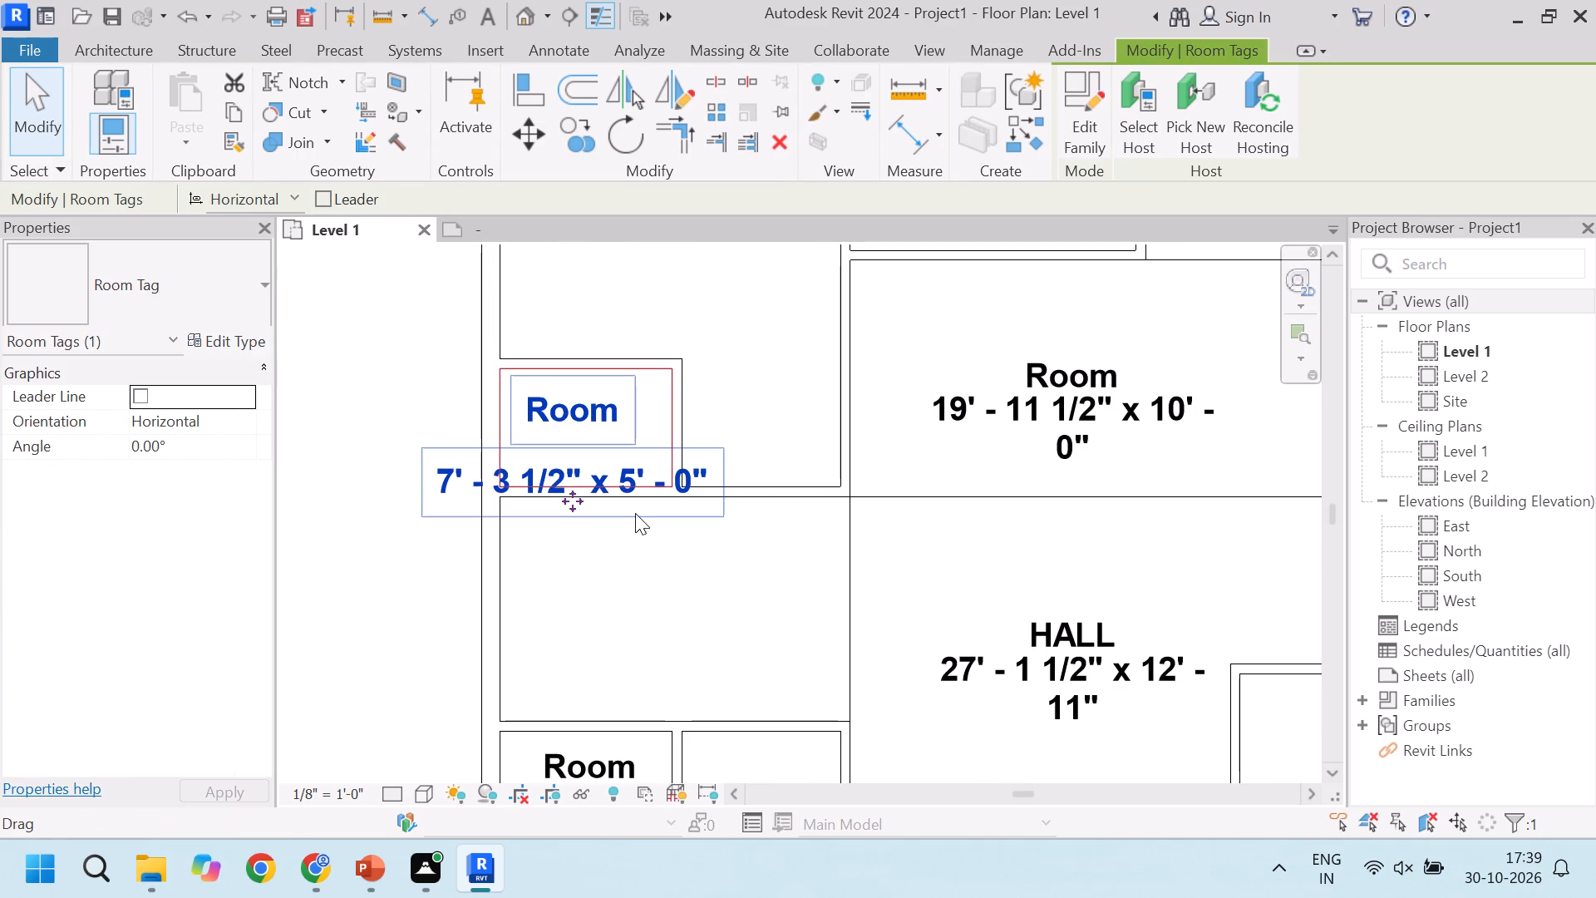
pyautogui.scroll(-12, 677, 555)
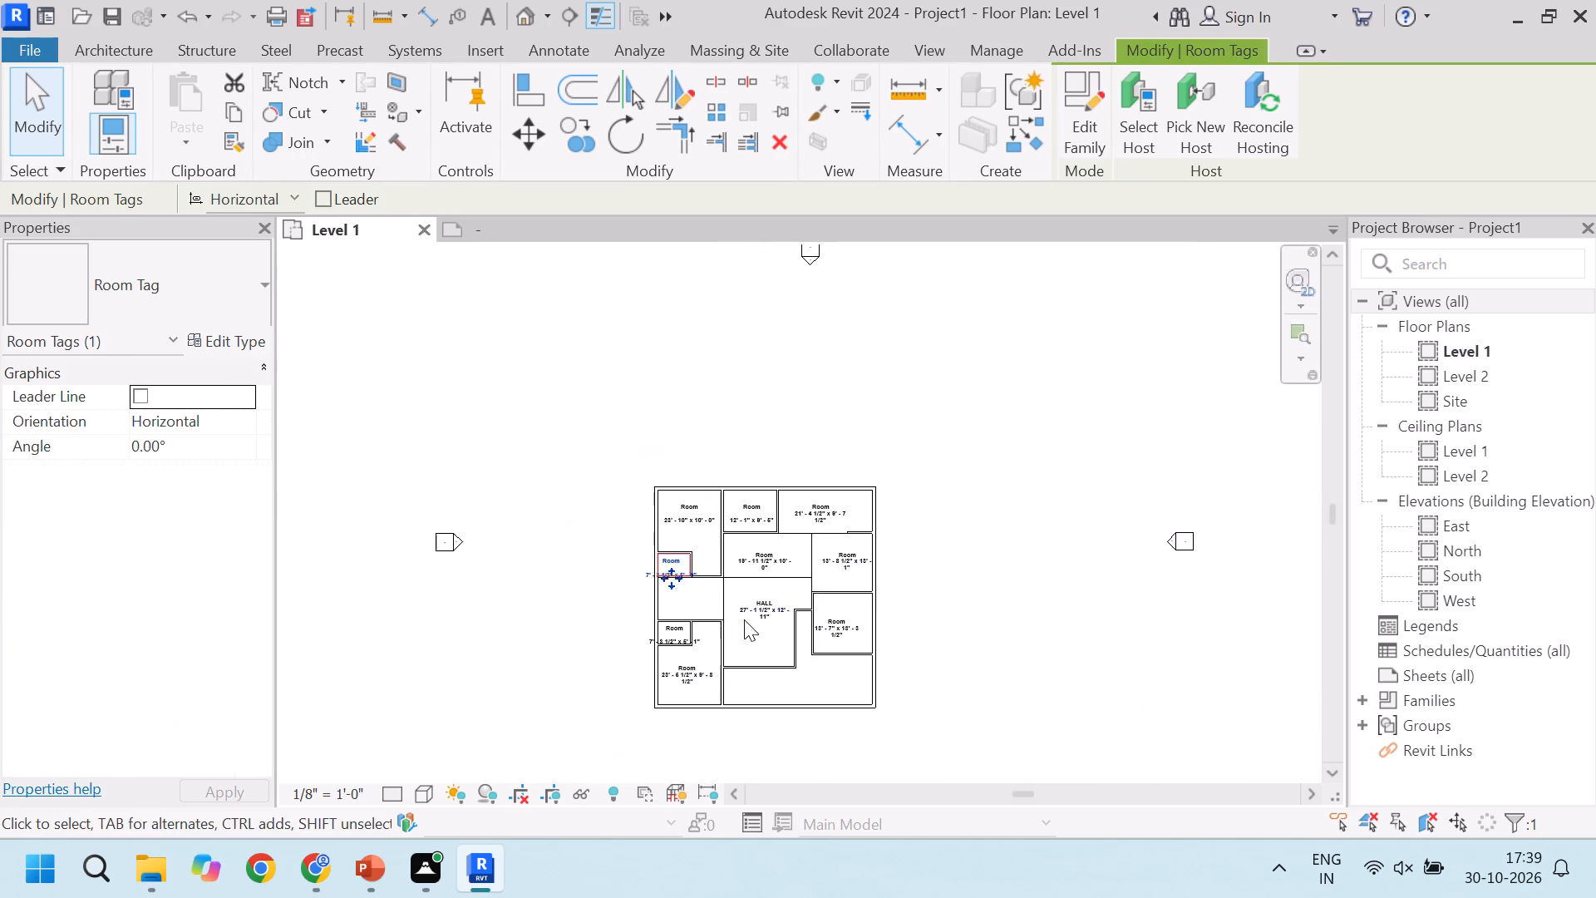
pyautogui.press('Escape')
pyautogui.press('Escape')
pyautogui.scroll(12, 658, 590)
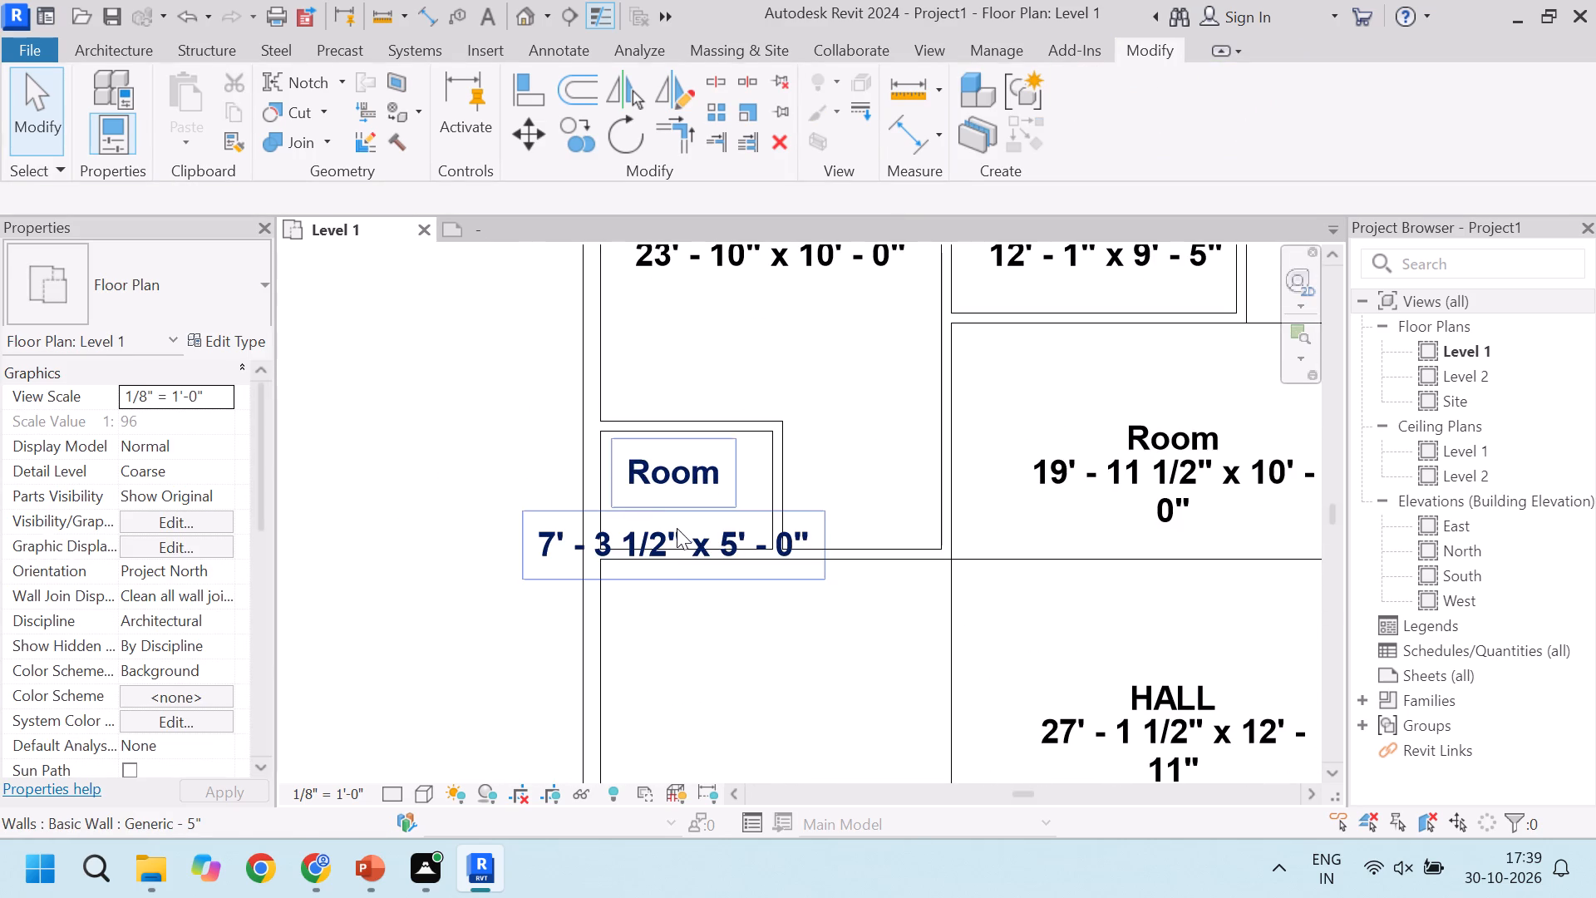
pyautogui.click(677, 528)
pyautogui.press('Escape')
pyautogui.scroll(-11, 622, 614)
pyautogui.click(1021, 534)
pyautogui.scroll(4, 845, 572)
pyautogui.scroll(-4, 791, 470)
pyautogui.scroll(7, 770, 535)
pyautogui.scroll(-3, 1033, 476)
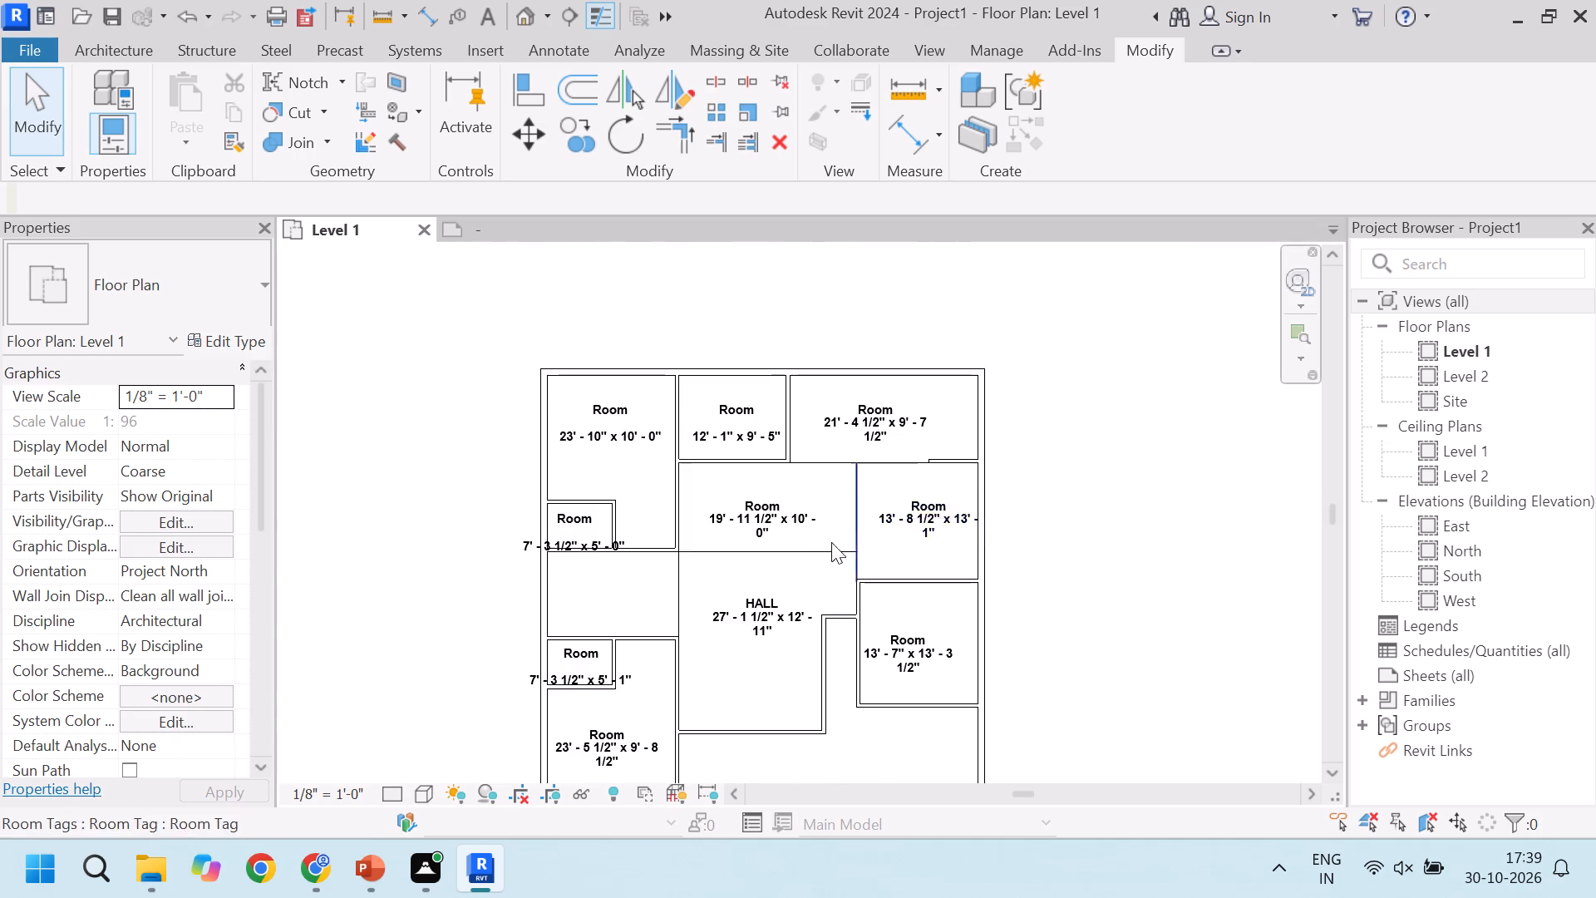
pyautogui.scroll(3, 842, 542)
pyautogui.scroll(-4, 822, 511)
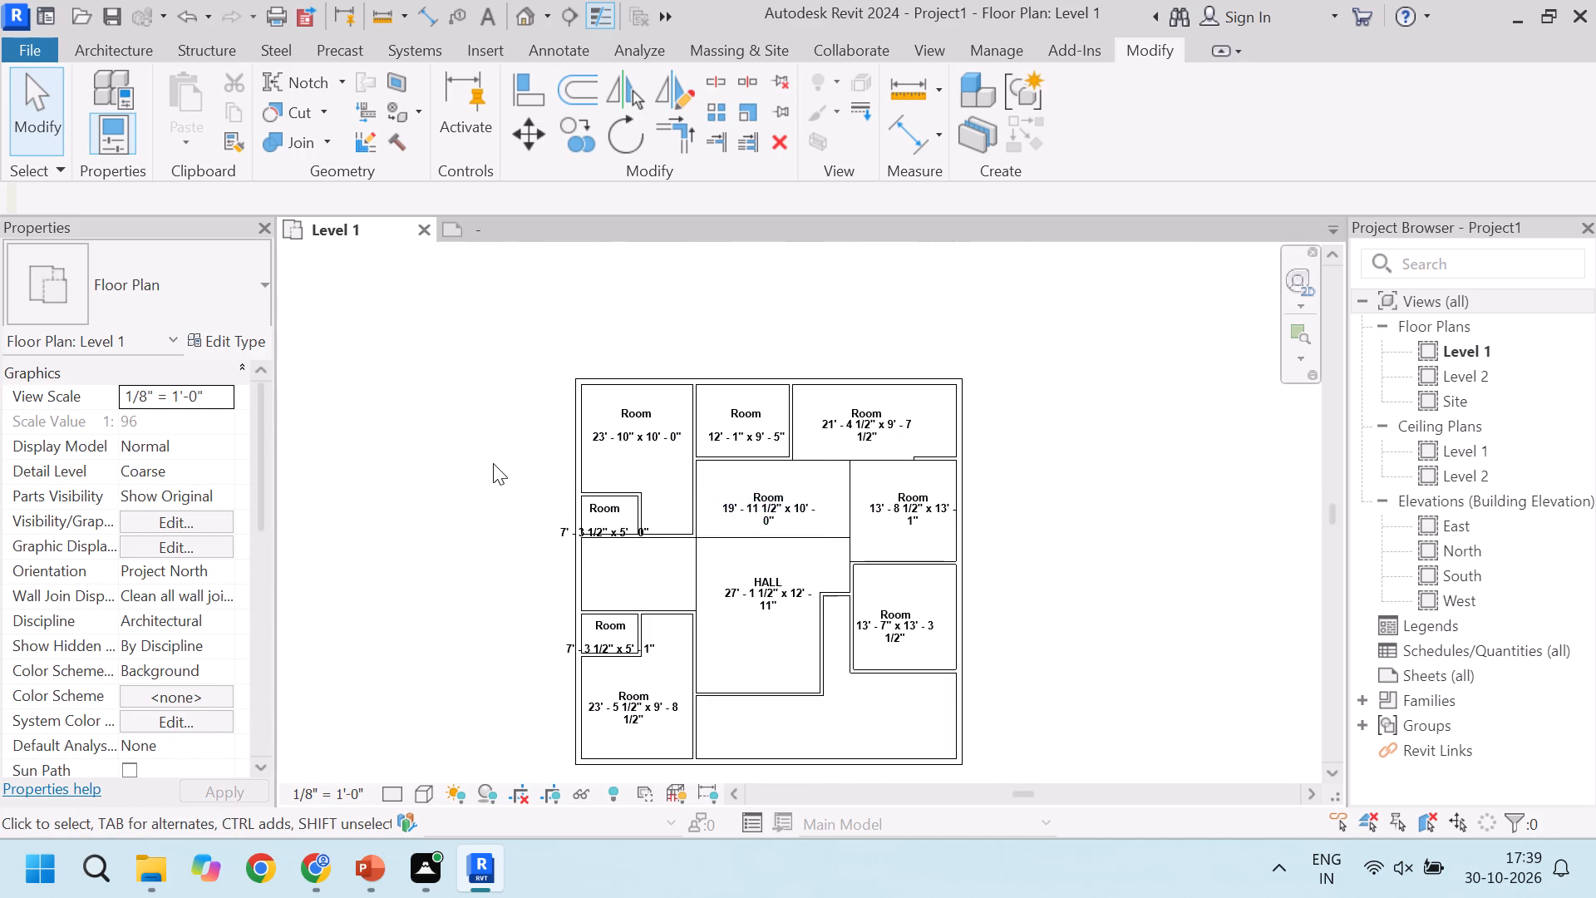
pyautogui.scroll(2, 493, 463)
pyautogui.scroll(-3, 667, 469)
pyautogui.scroll(3, 1186, 593)
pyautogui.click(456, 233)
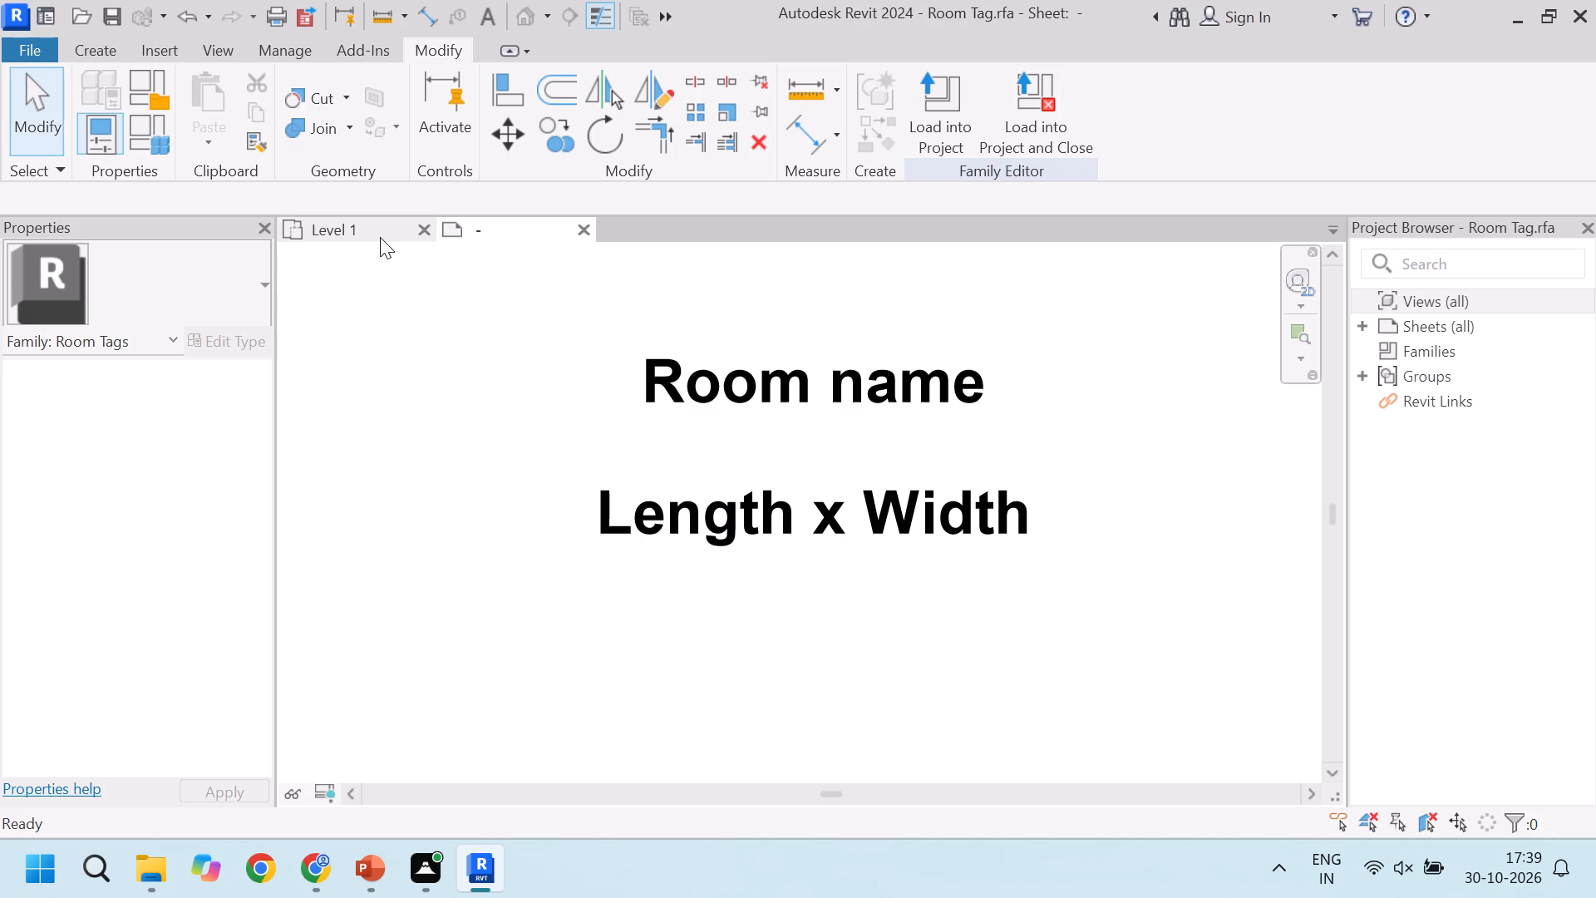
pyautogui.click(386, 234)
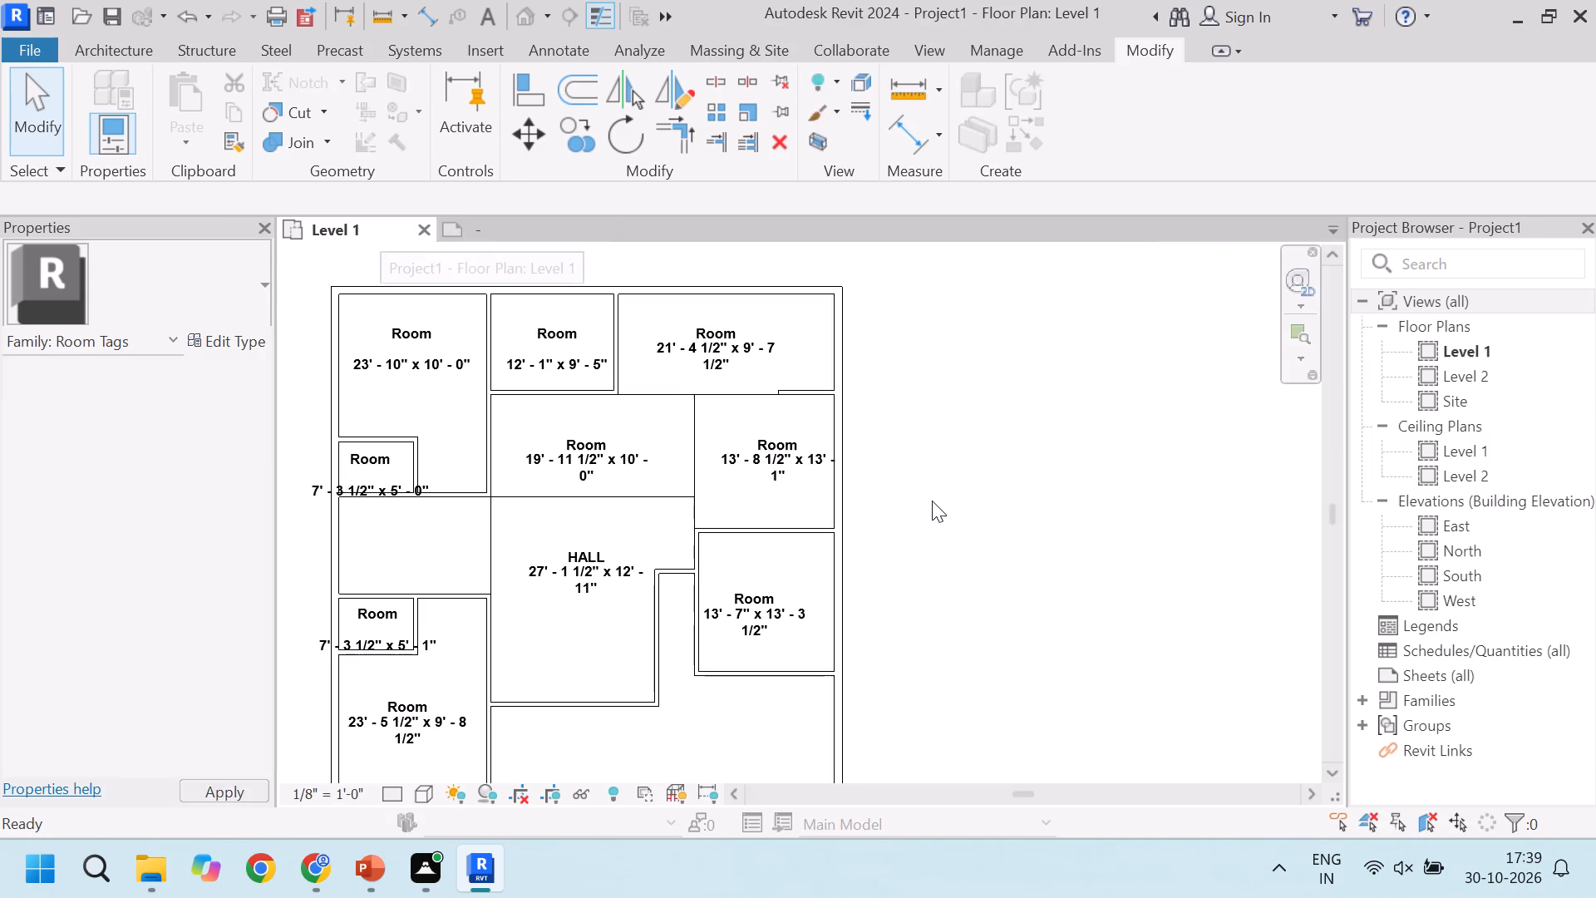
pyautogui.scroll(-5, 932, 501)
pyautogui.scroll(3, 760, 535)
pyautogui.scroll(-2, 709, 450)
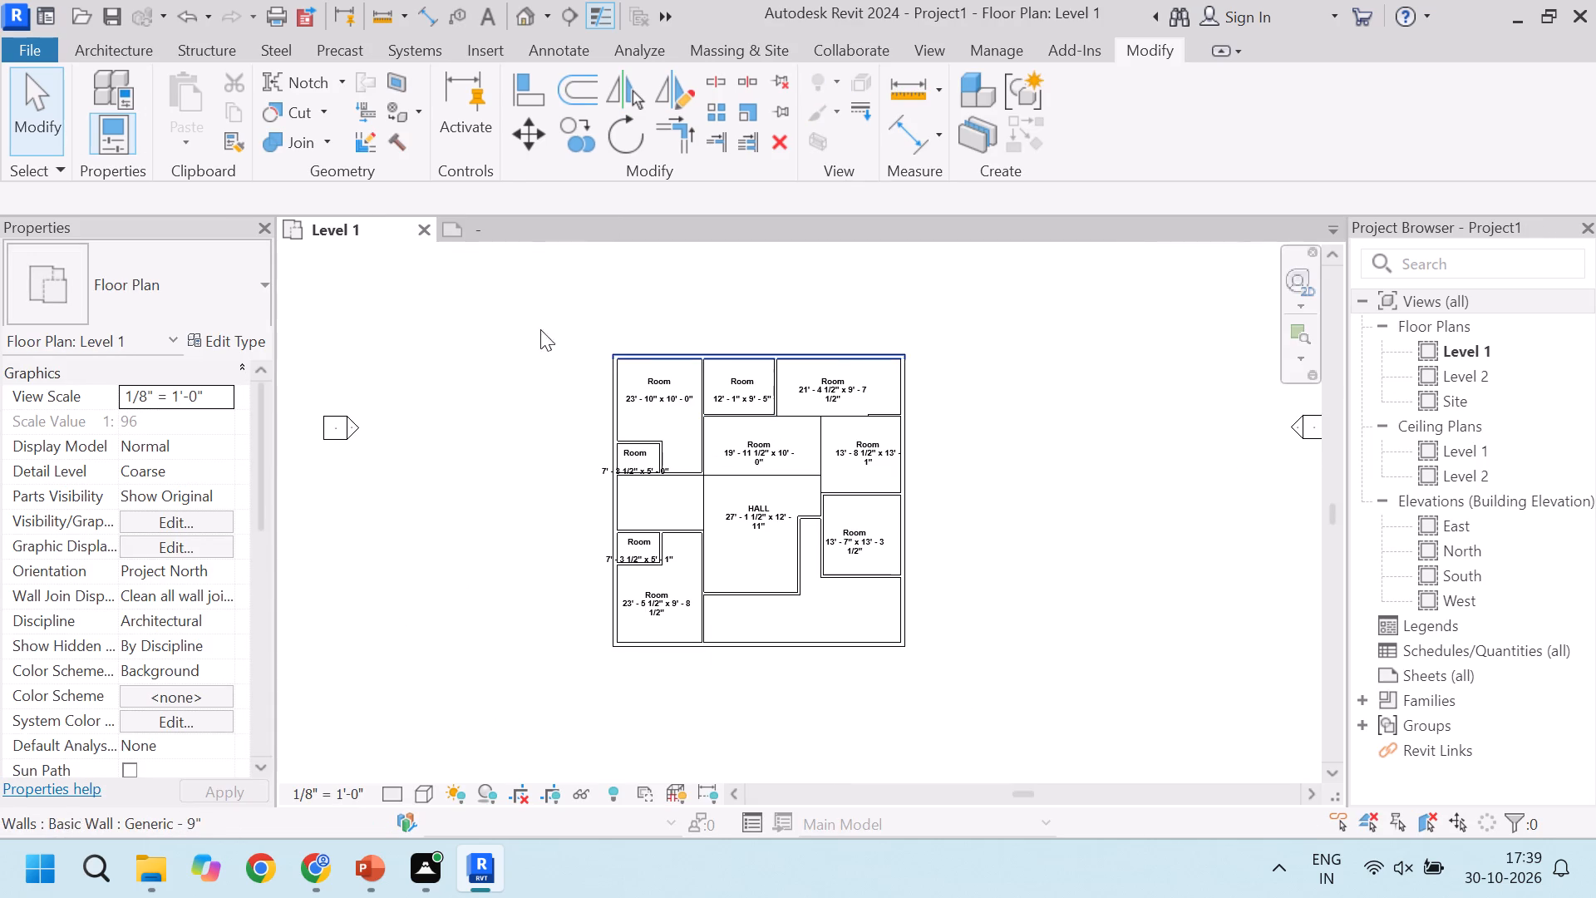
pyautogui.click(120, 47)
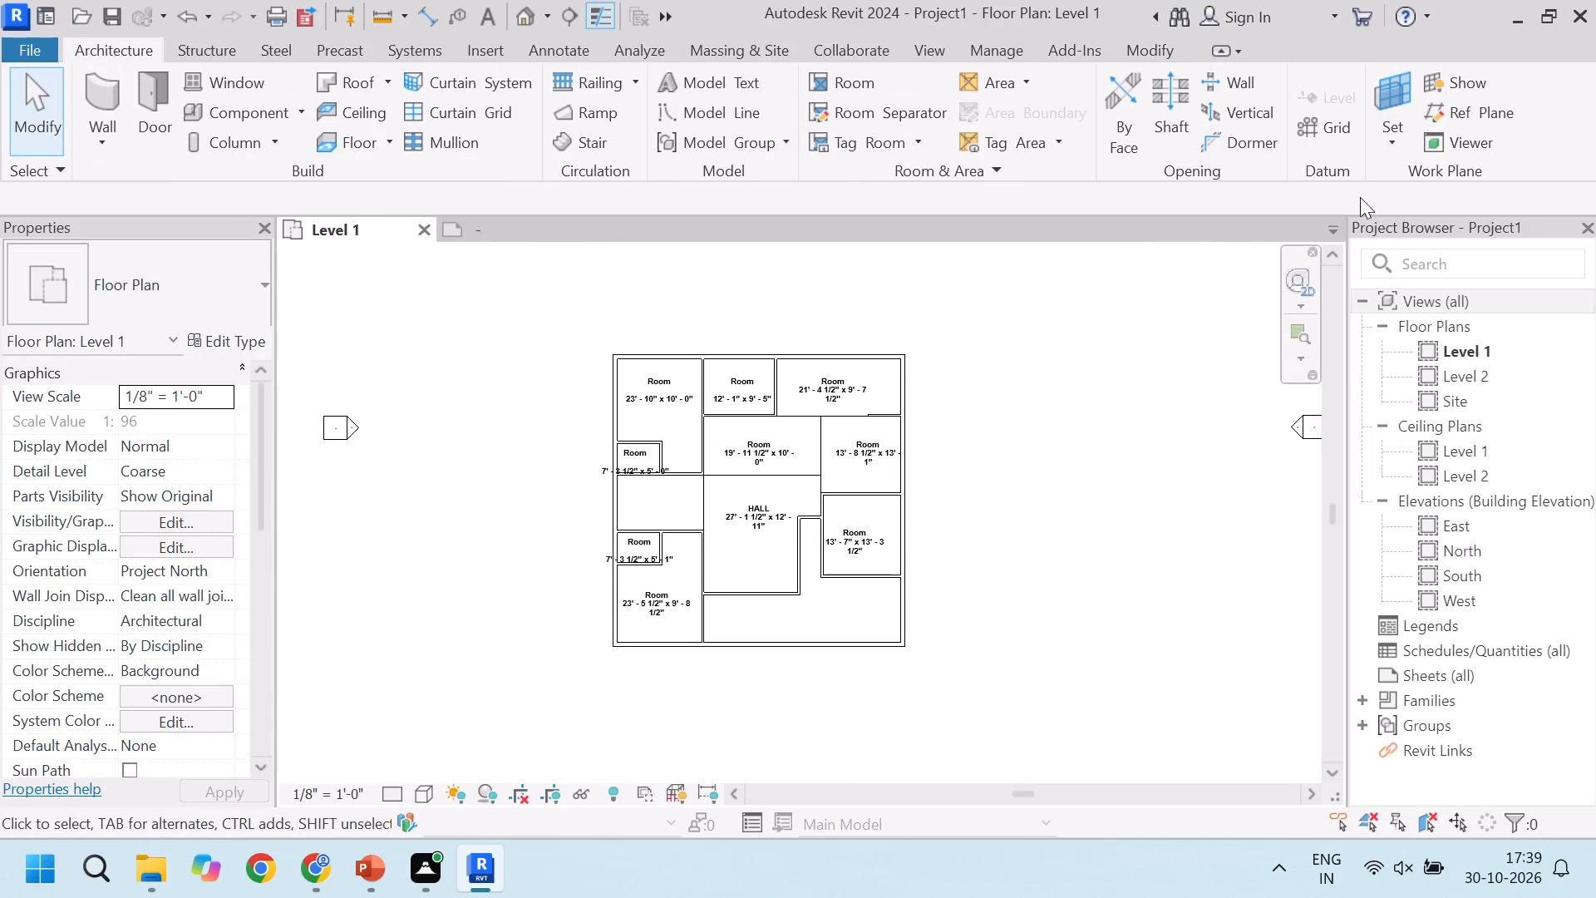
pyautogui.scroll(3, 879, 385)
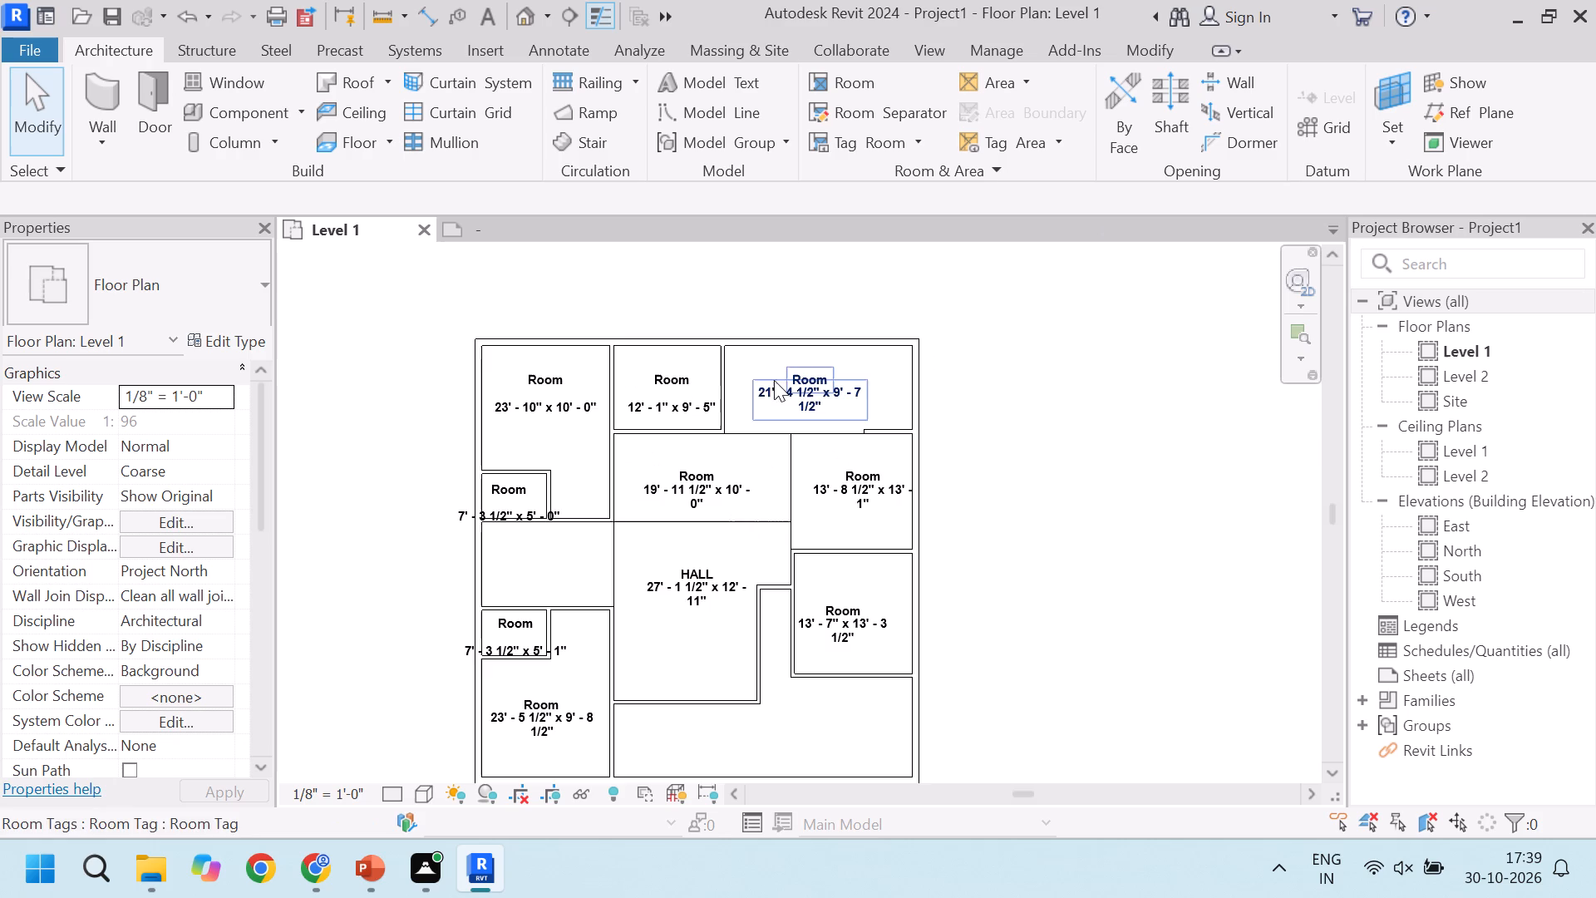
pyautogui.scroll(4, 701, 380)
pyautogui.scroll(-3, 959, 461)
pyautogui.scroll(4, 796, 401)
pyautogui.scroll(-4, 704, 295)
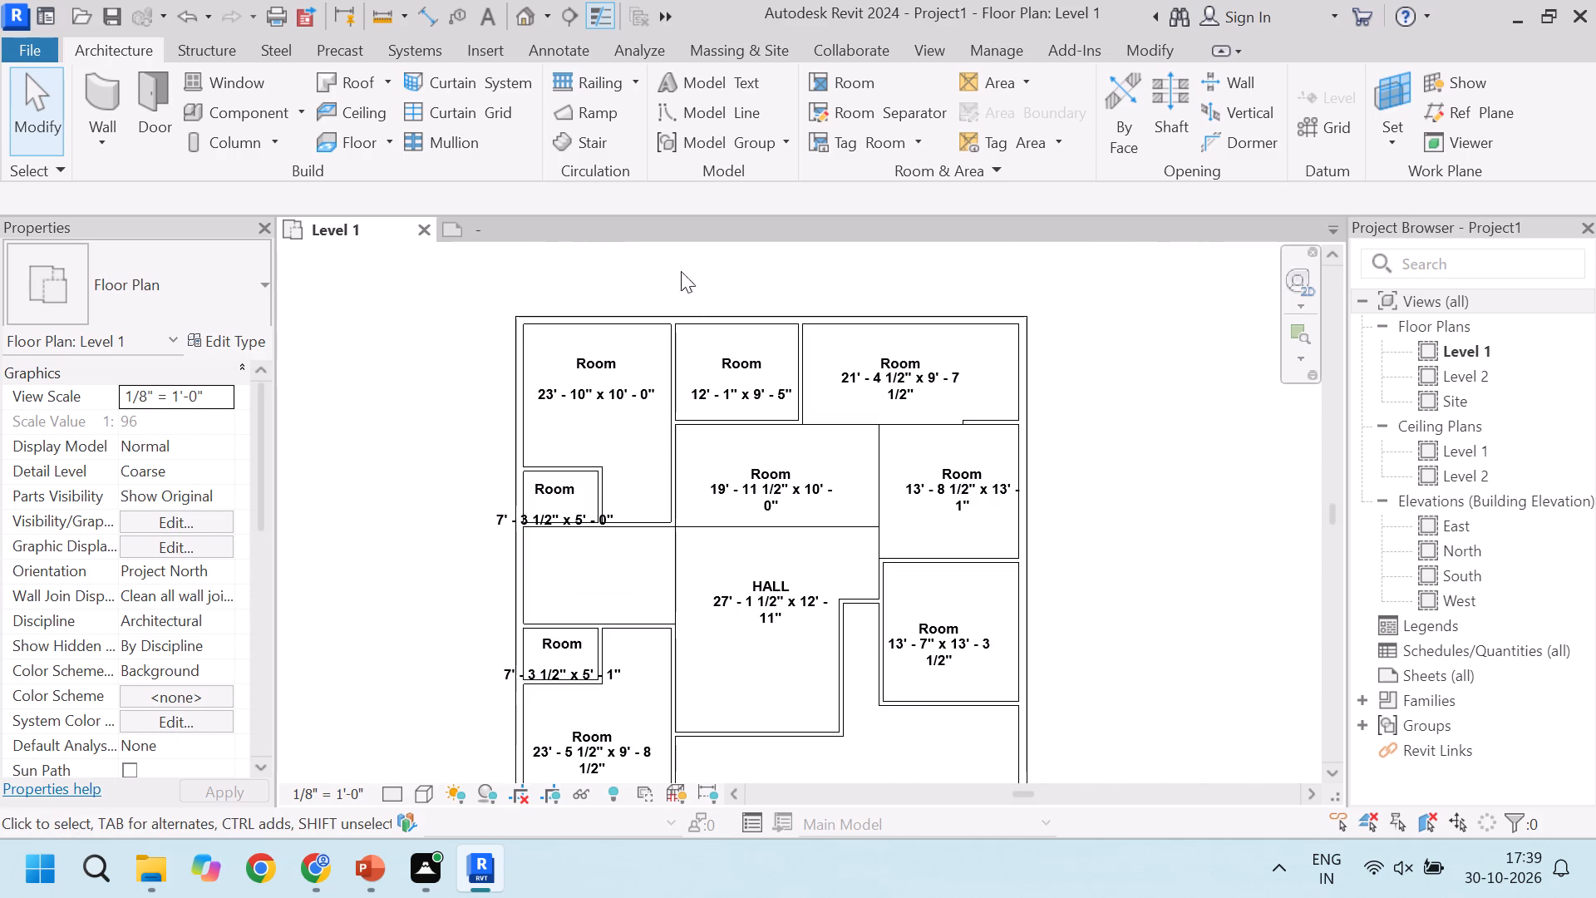
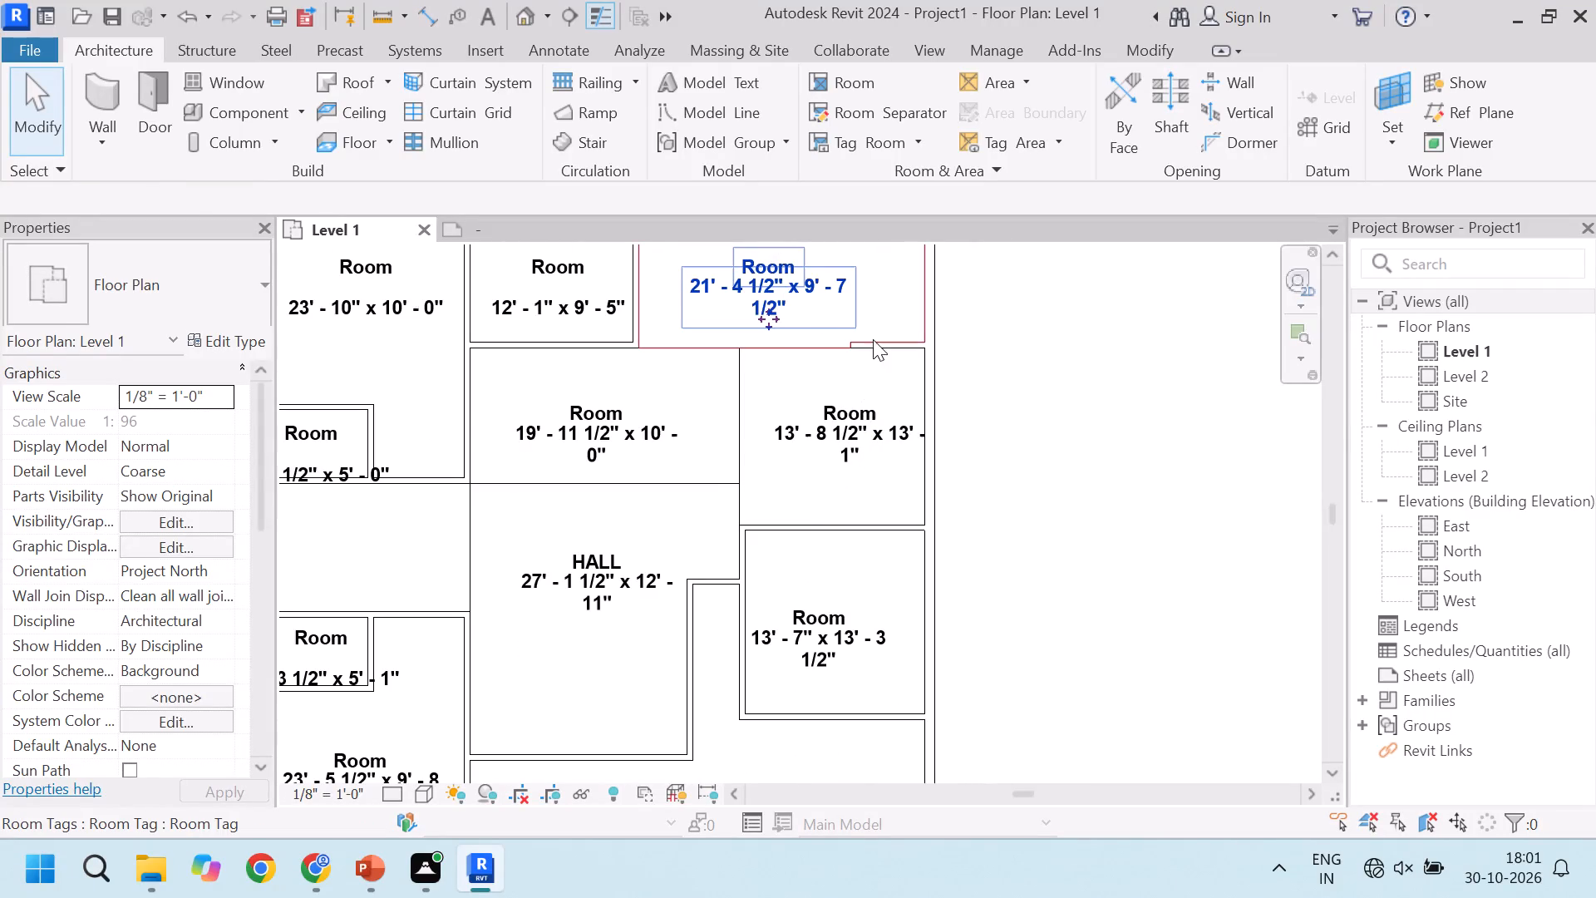
# Examine the rounded room sizes in the tags across the floor plan, especially the upper-right corner room's tag.
pyautogui.scroll(-5, 979, 425)
pyautogui.scroll(5, 806, 311)
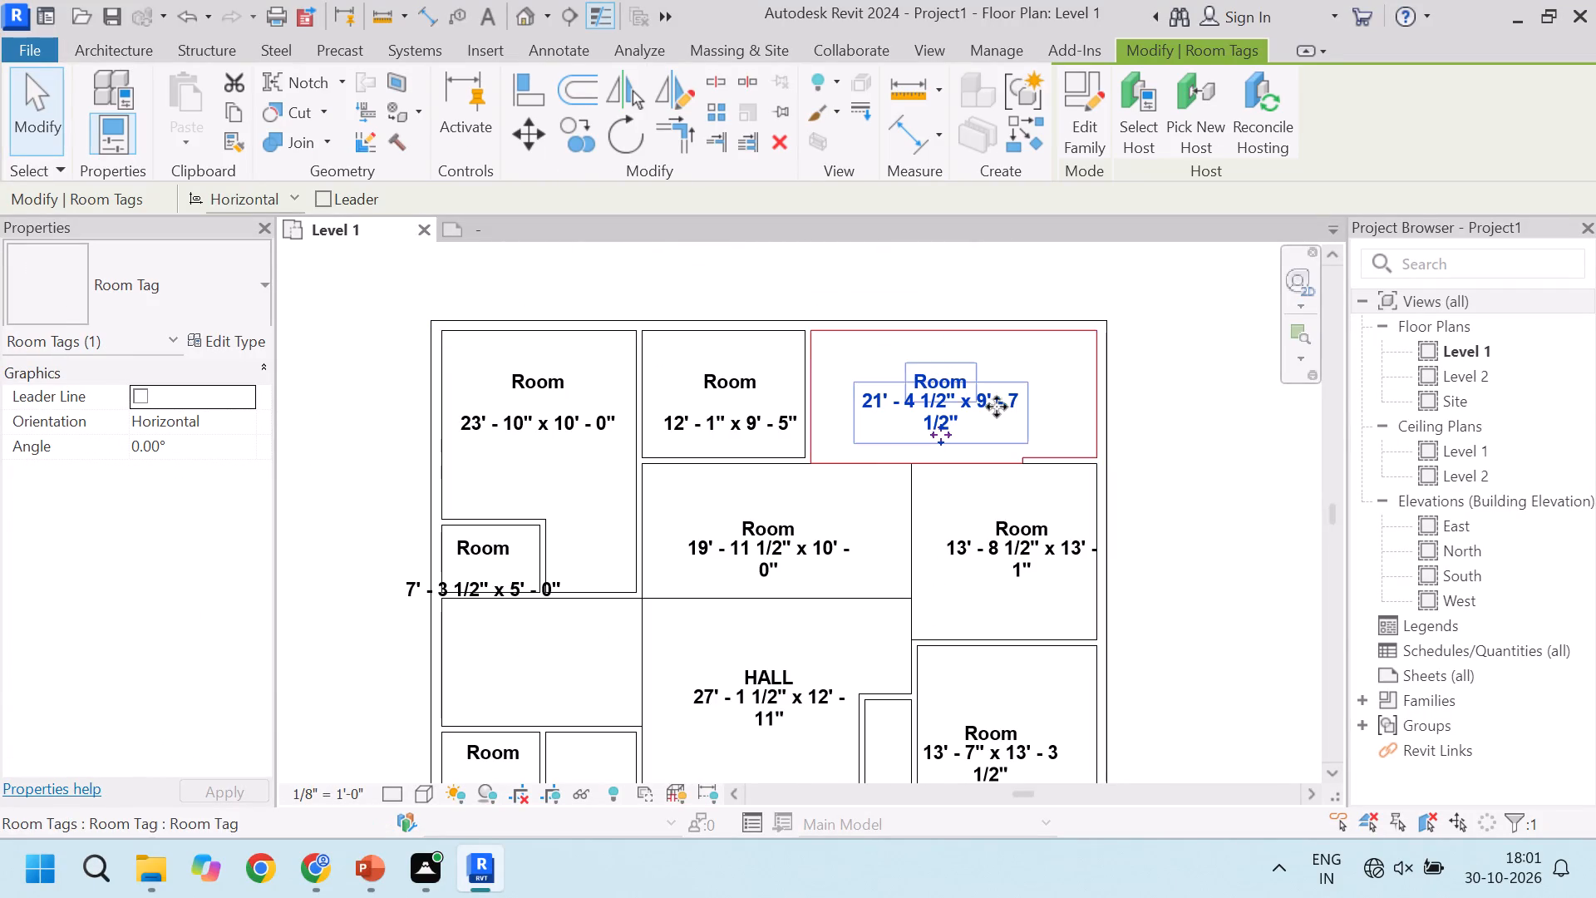
pyautogui.click(1155, 354)
pyautogui.scroll(-3, 921, 363)
pyautogui.scroll(4, 935, 392)
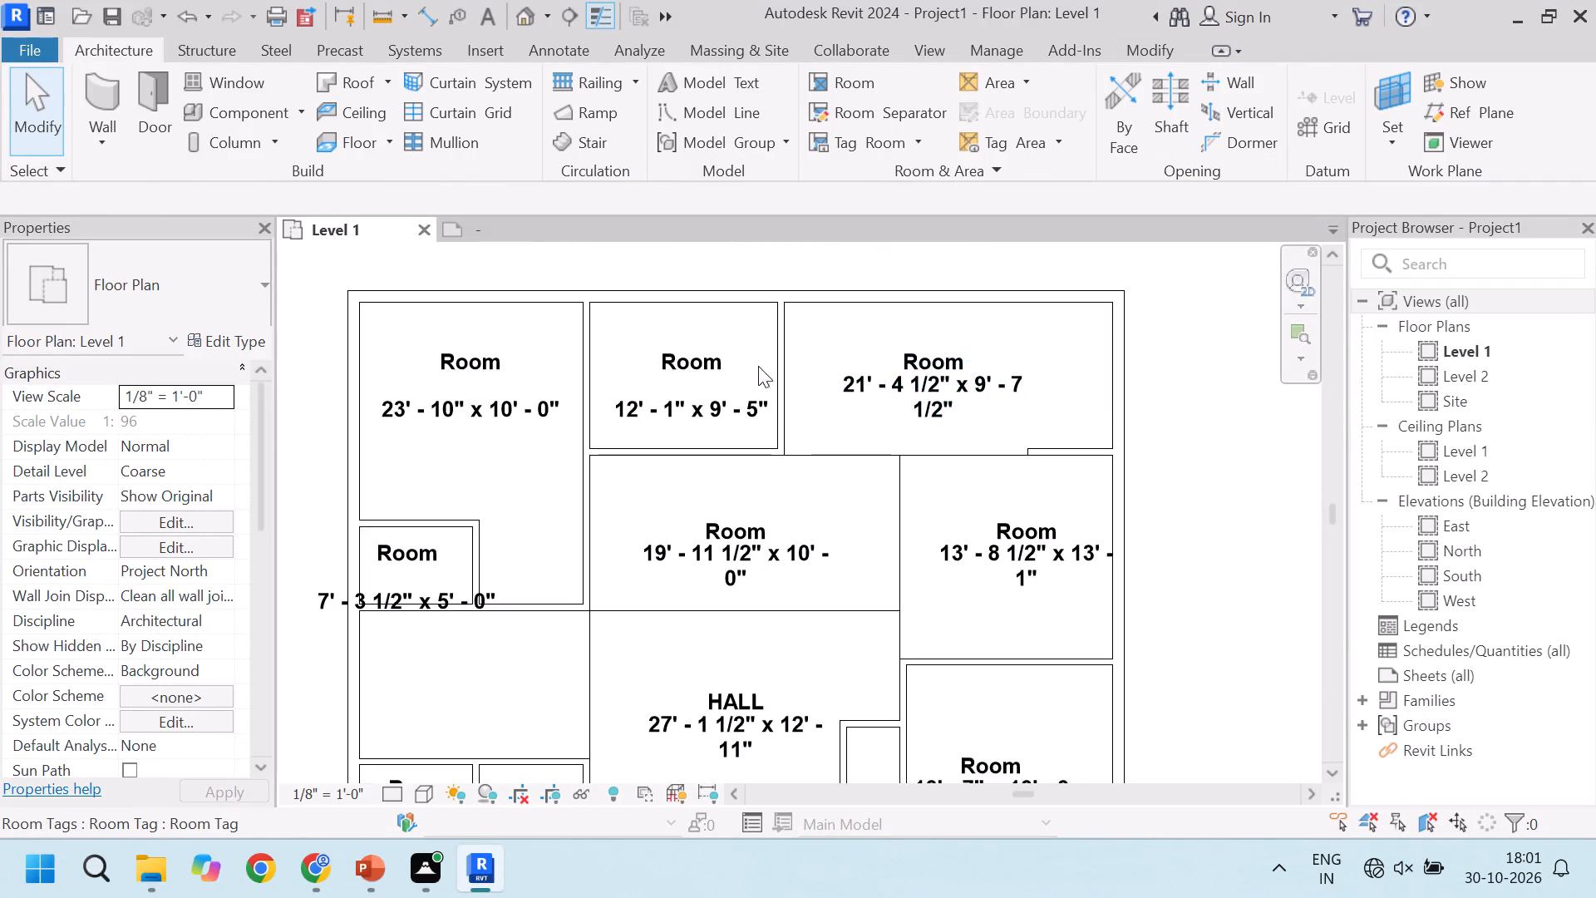
pyautogui.scroll(4, 684, 363)
pyautogui.scroll(-5, 721, 360)
pyautogui.scroll(-5, 796, 397)
pyautogui.scroll(6, 884, 391)
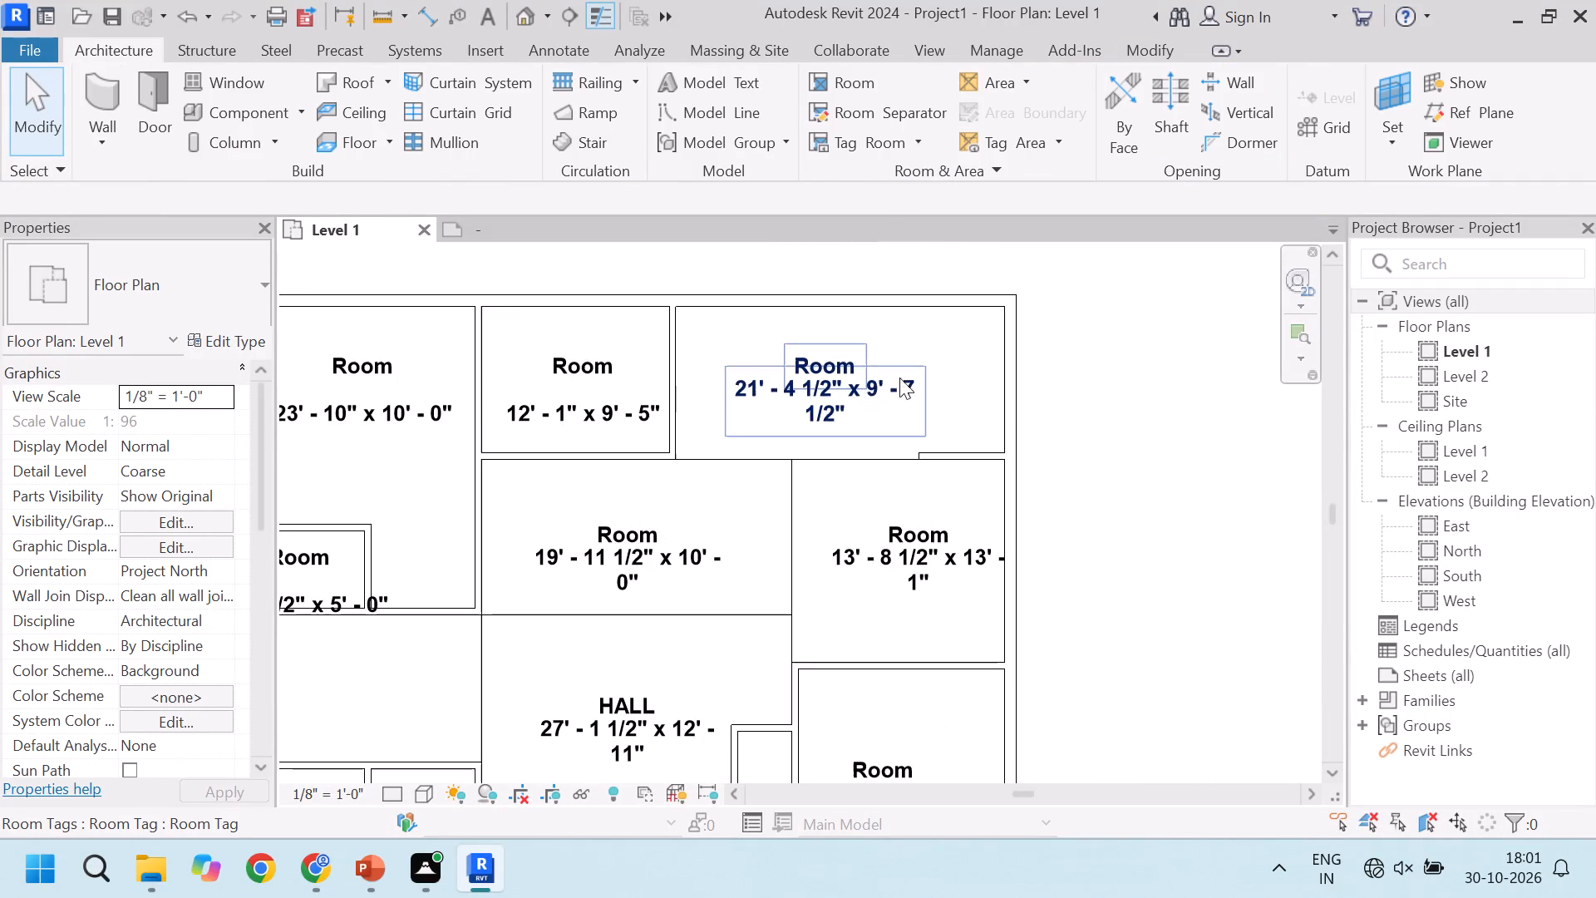
pyautogui.click(865, 384)
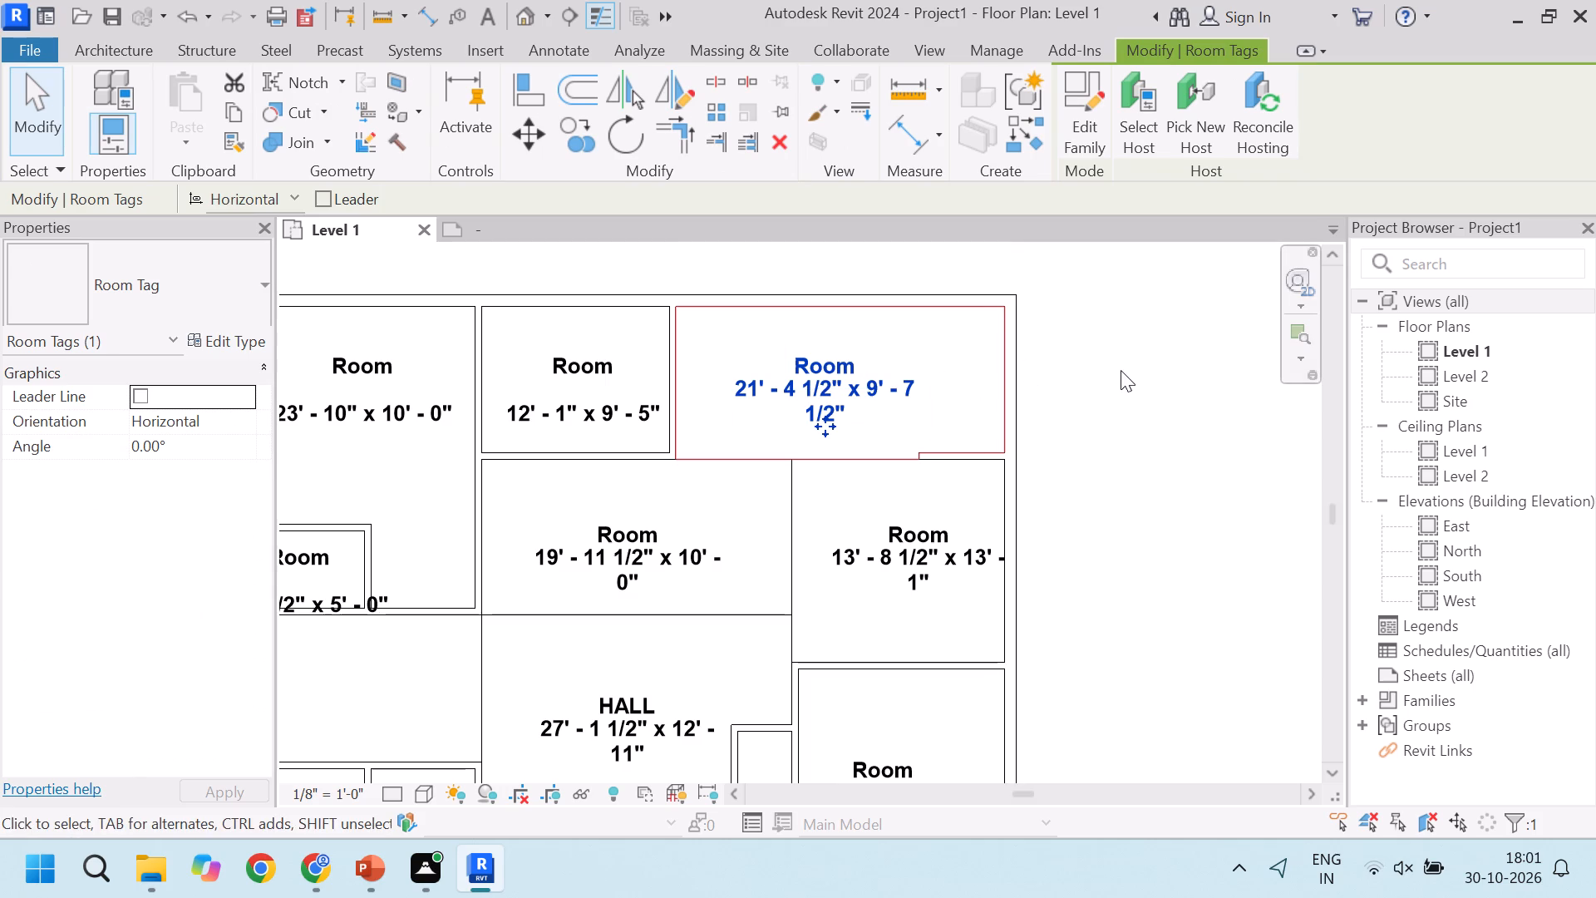
pyautogui.click(1121, 370)
pyautogui.scroll(-7, 835, 314)
pyautogui.scroll(3, 874, 506)
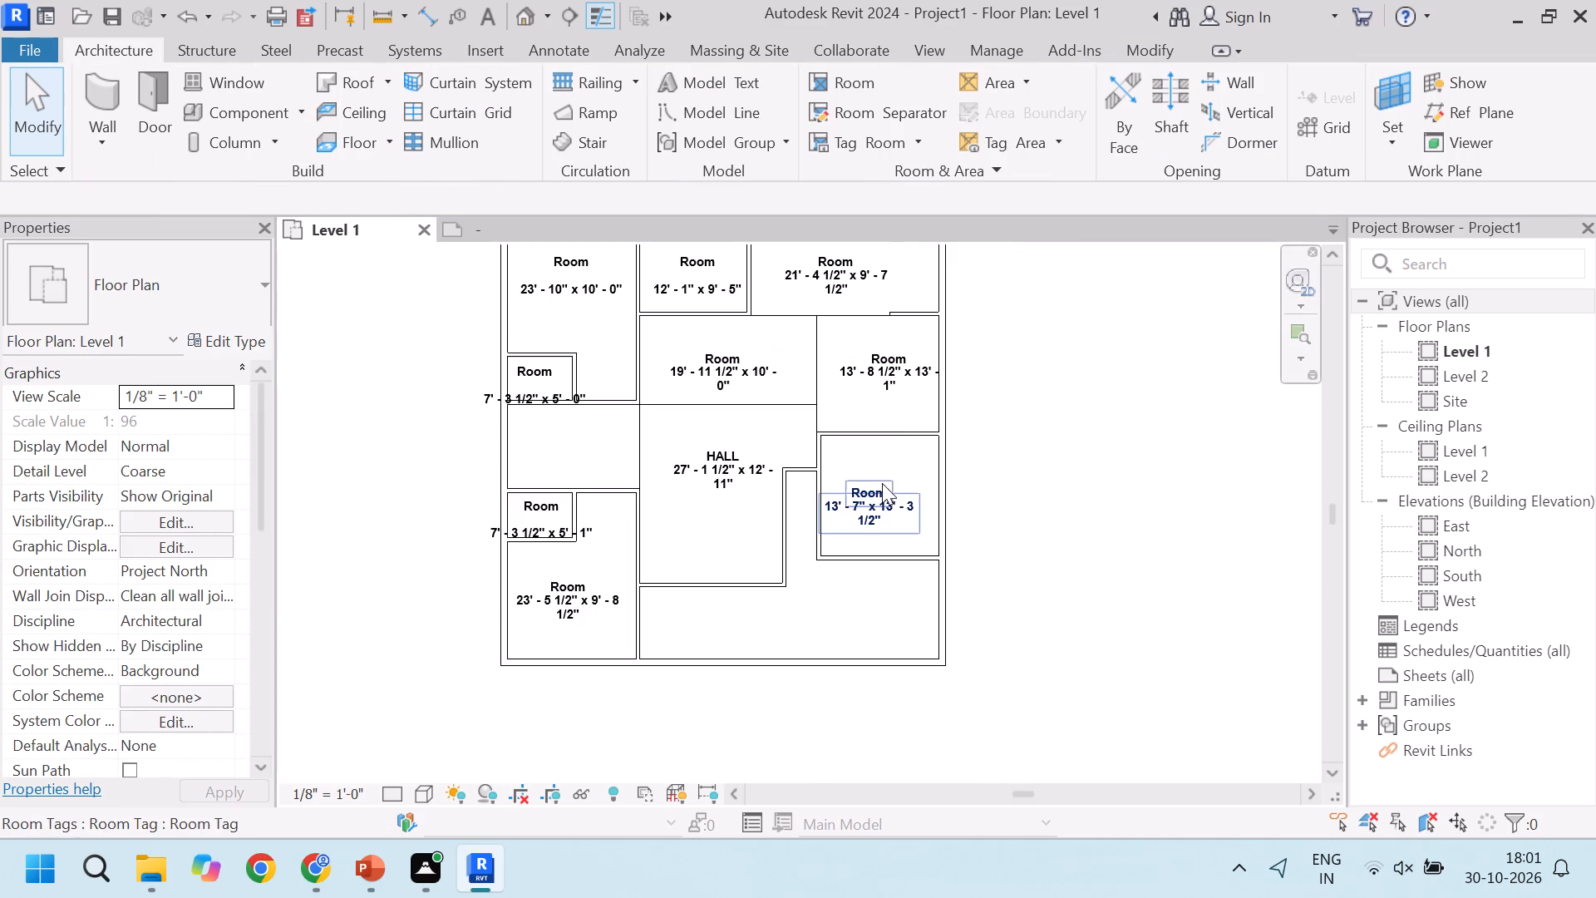
pyautogui.moveTo(1014, 358); pyautogui.dragTo(945, 410, button='middle')
pyautogui.scroll(-3, 918, 411)
pyautogui.scroll(4, 746, 368)
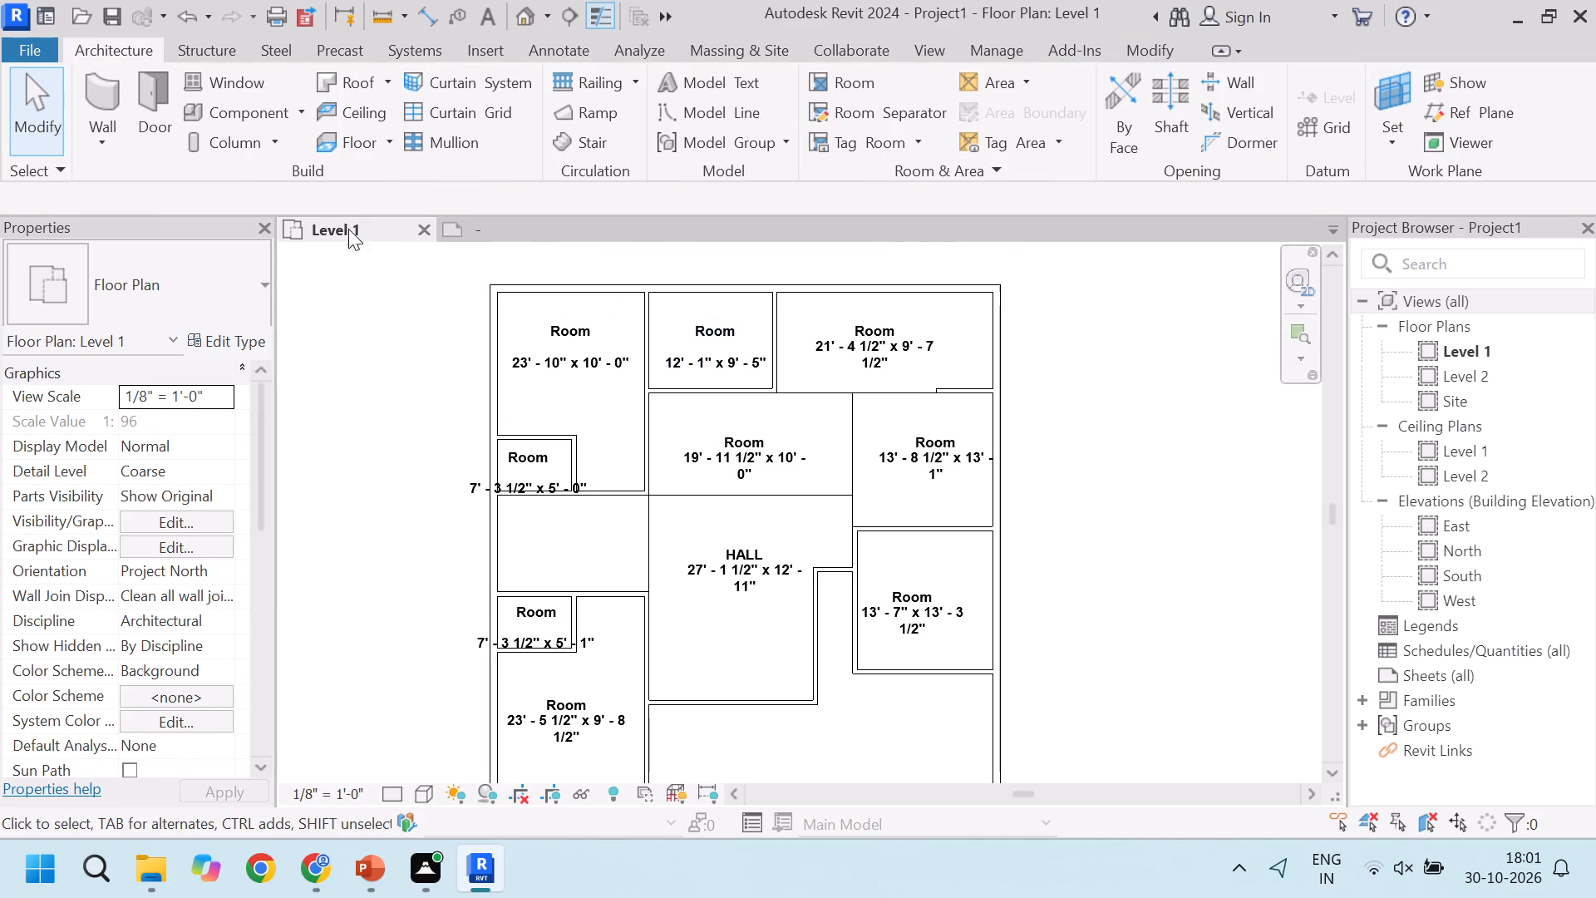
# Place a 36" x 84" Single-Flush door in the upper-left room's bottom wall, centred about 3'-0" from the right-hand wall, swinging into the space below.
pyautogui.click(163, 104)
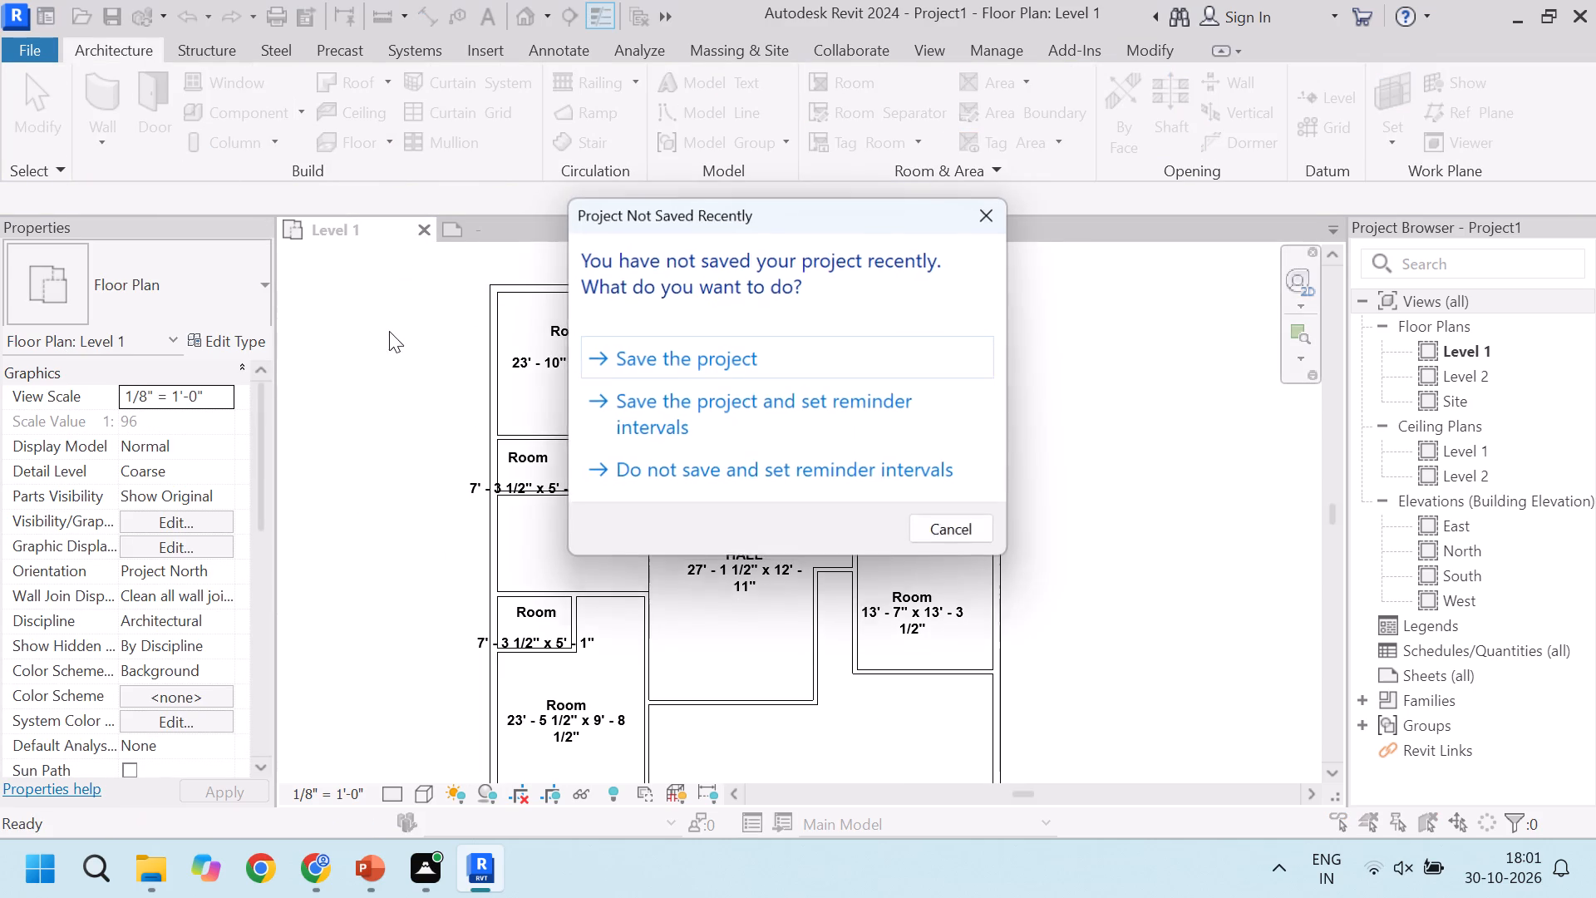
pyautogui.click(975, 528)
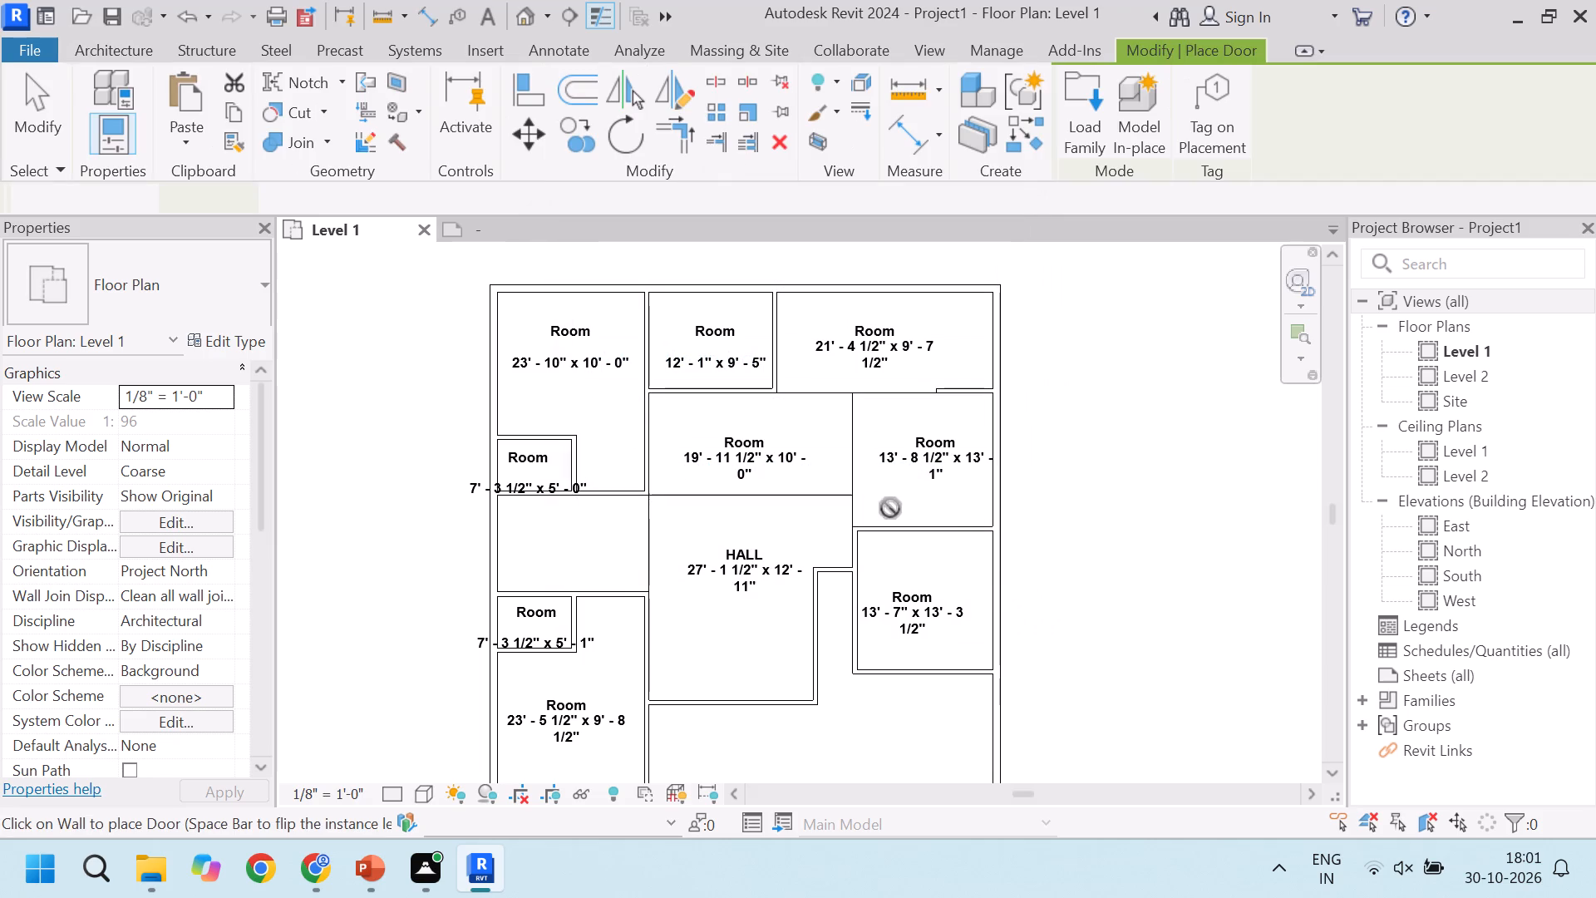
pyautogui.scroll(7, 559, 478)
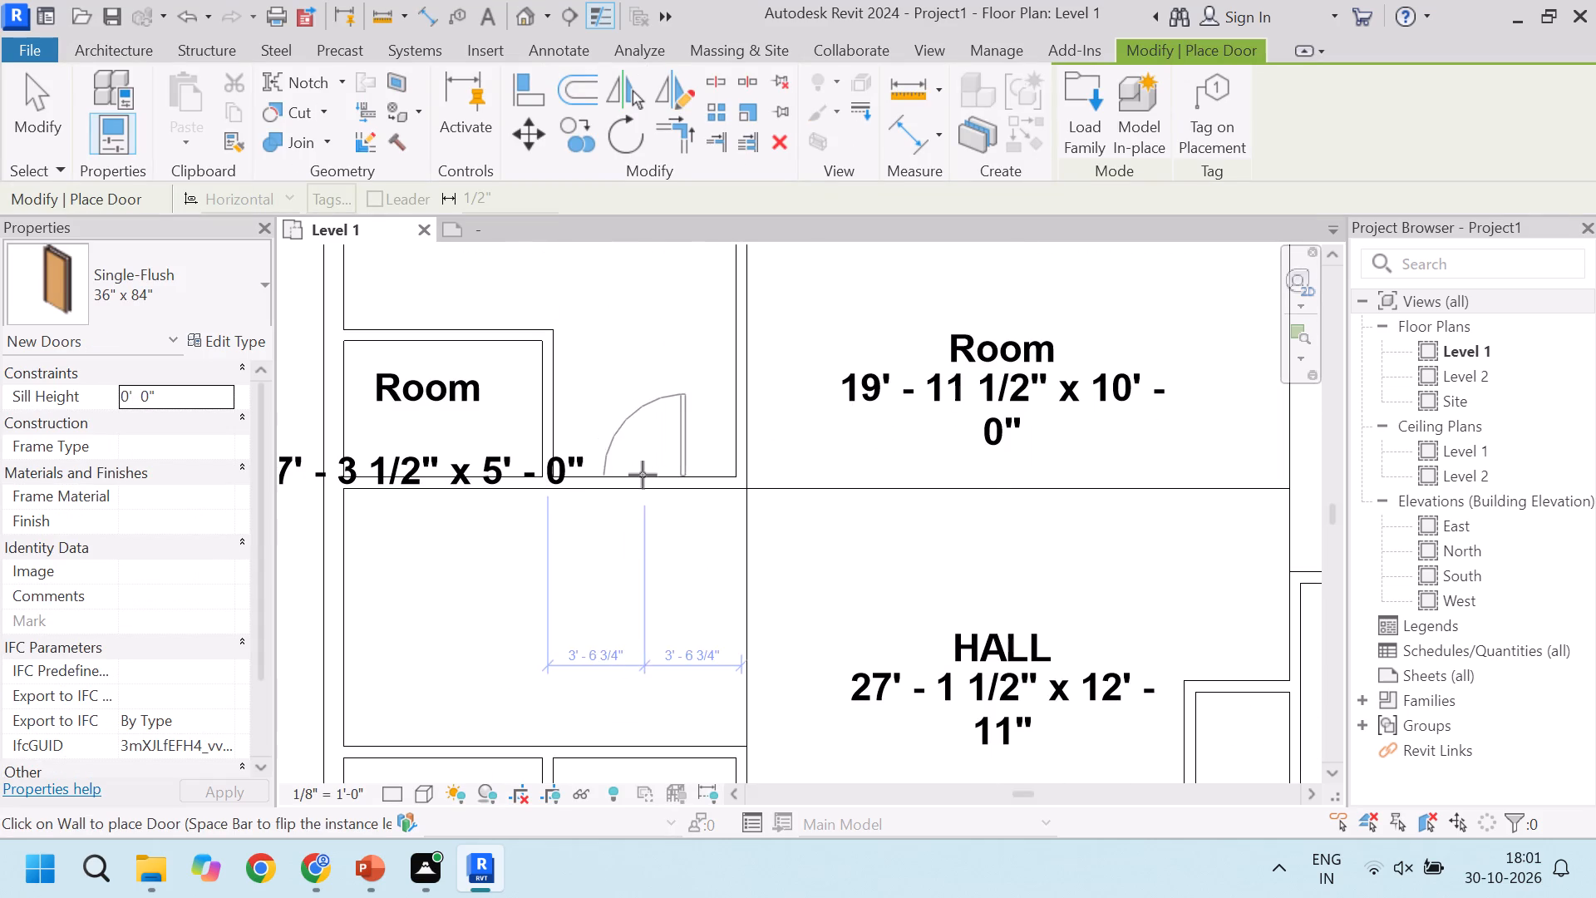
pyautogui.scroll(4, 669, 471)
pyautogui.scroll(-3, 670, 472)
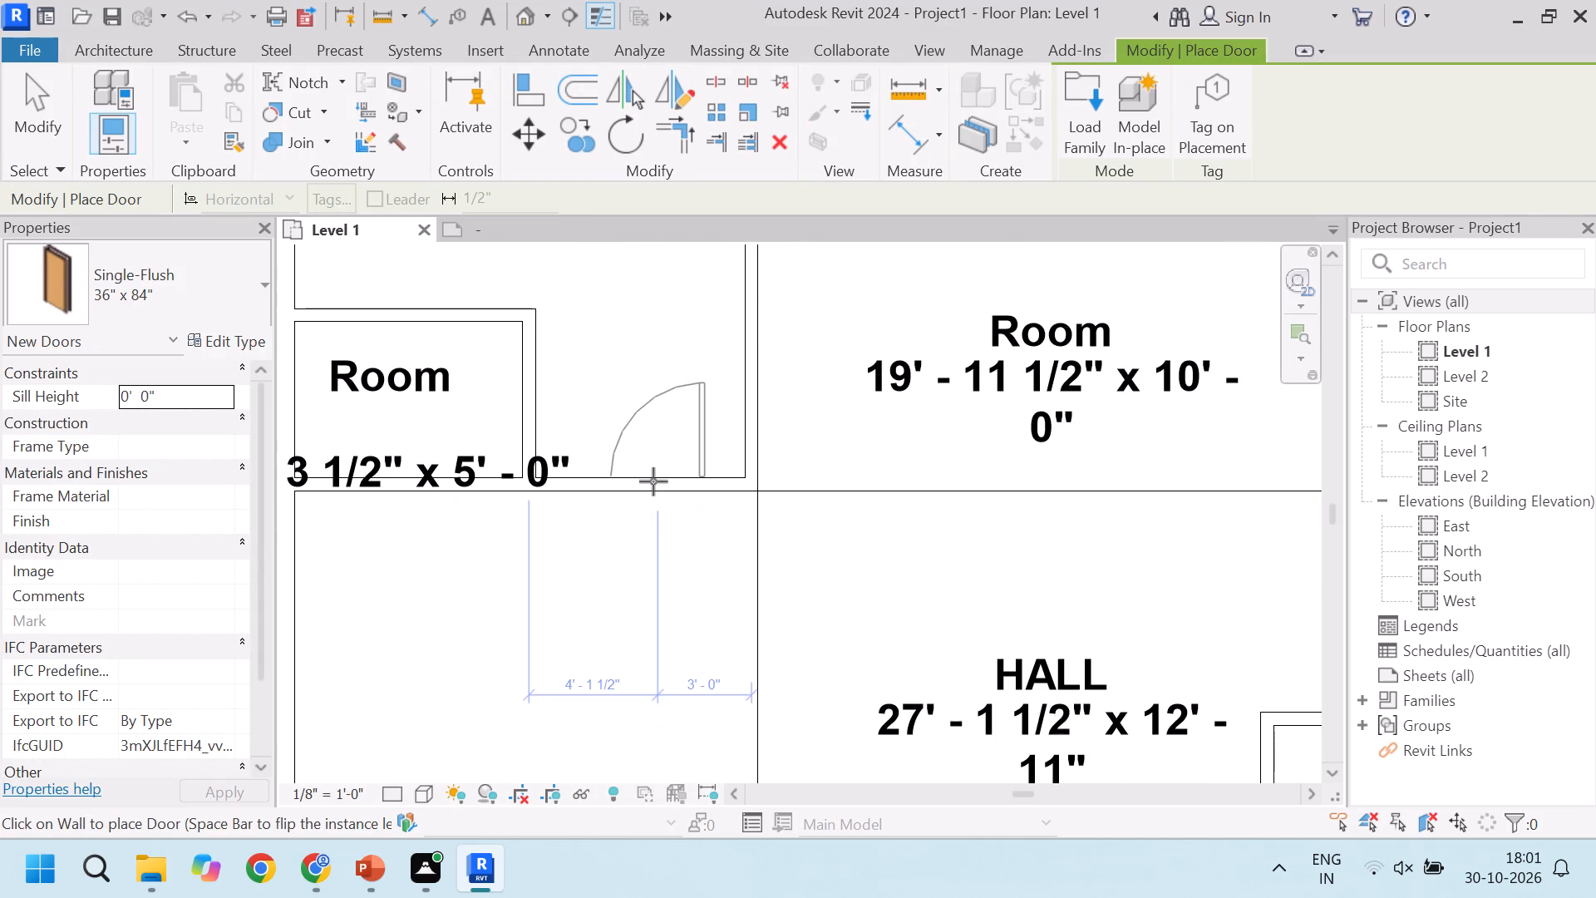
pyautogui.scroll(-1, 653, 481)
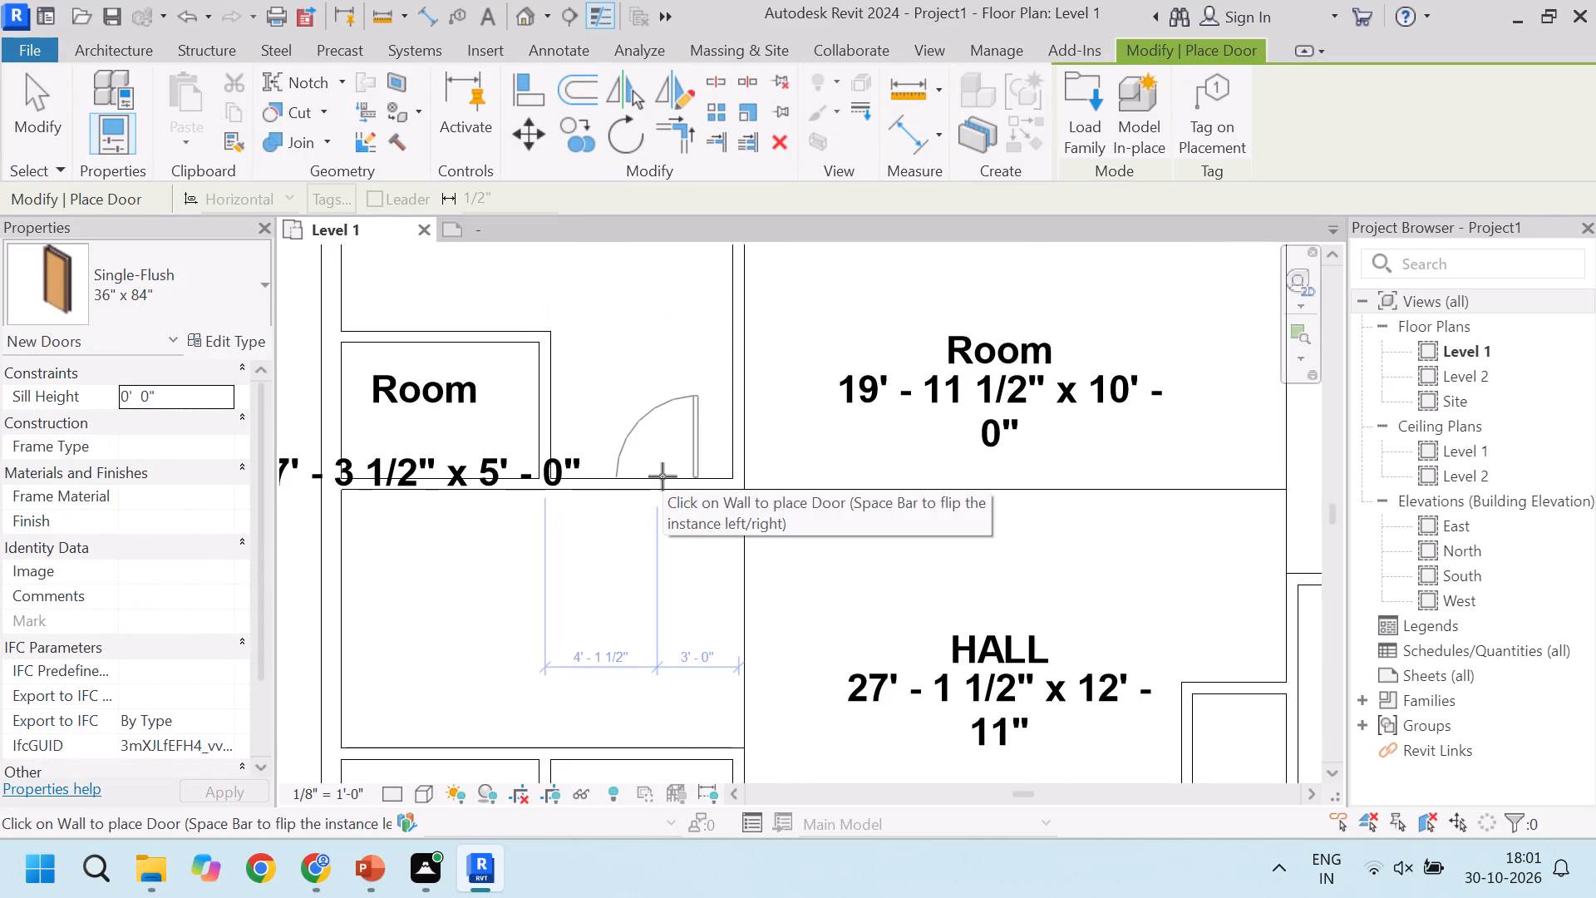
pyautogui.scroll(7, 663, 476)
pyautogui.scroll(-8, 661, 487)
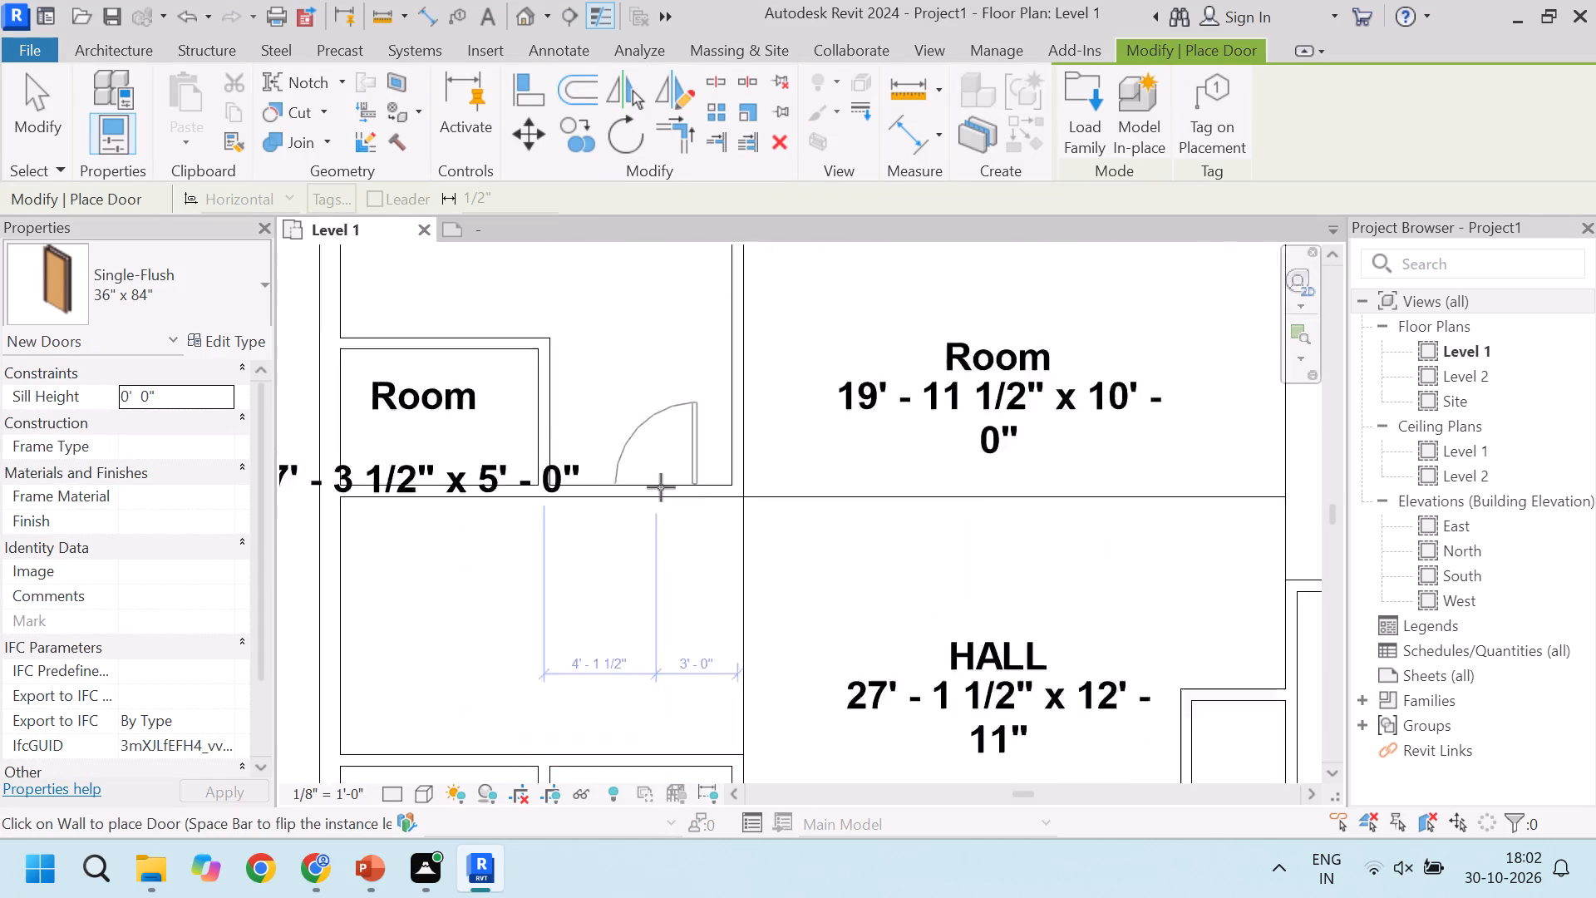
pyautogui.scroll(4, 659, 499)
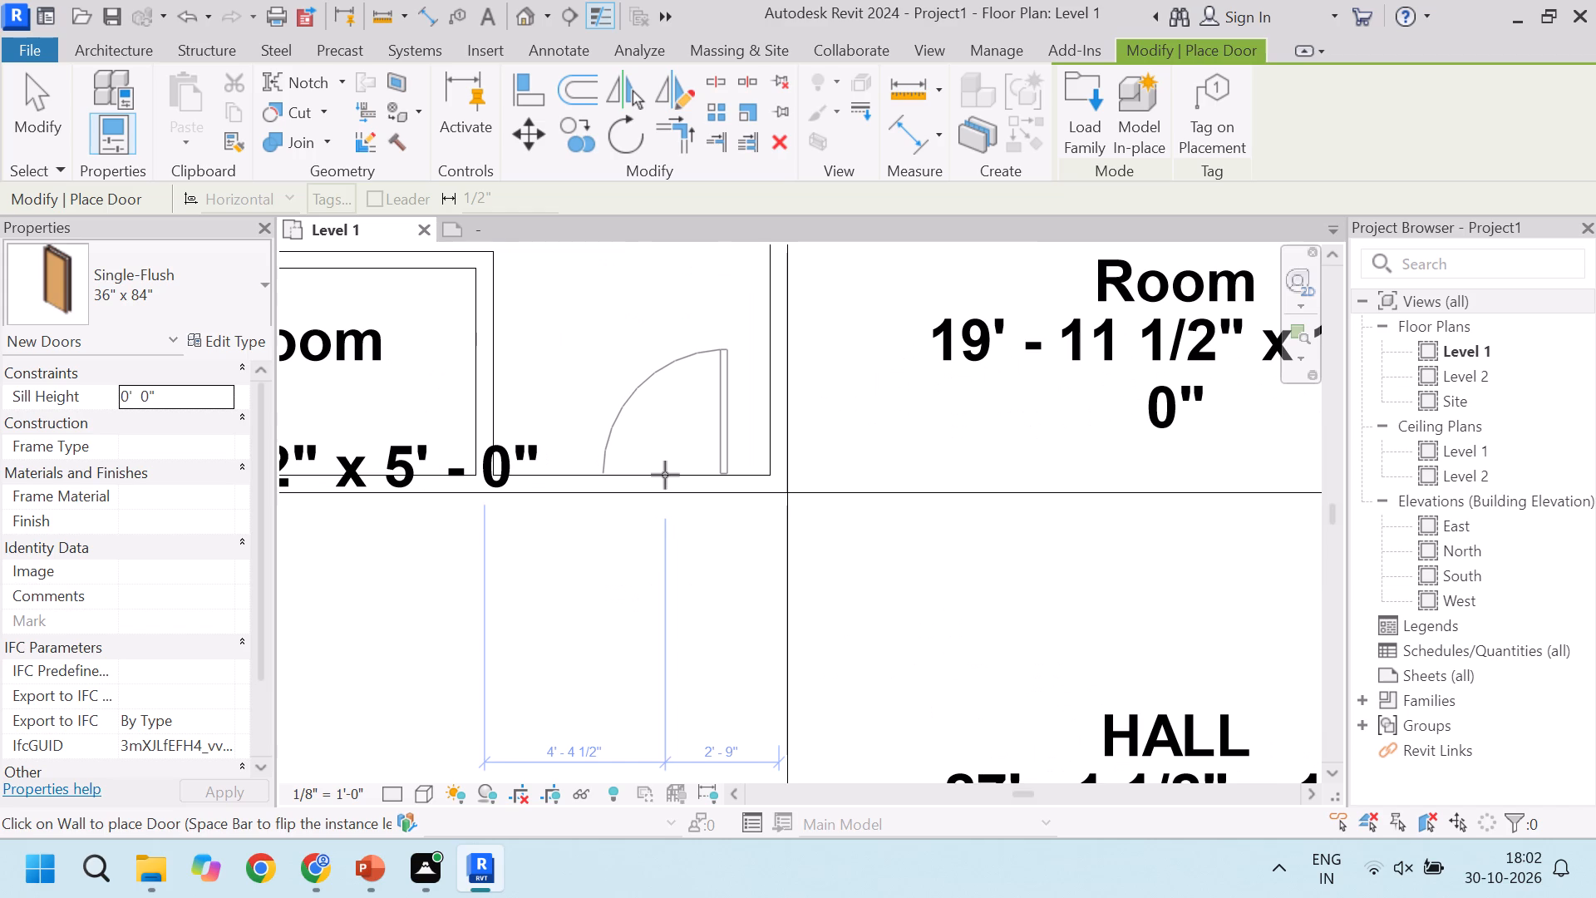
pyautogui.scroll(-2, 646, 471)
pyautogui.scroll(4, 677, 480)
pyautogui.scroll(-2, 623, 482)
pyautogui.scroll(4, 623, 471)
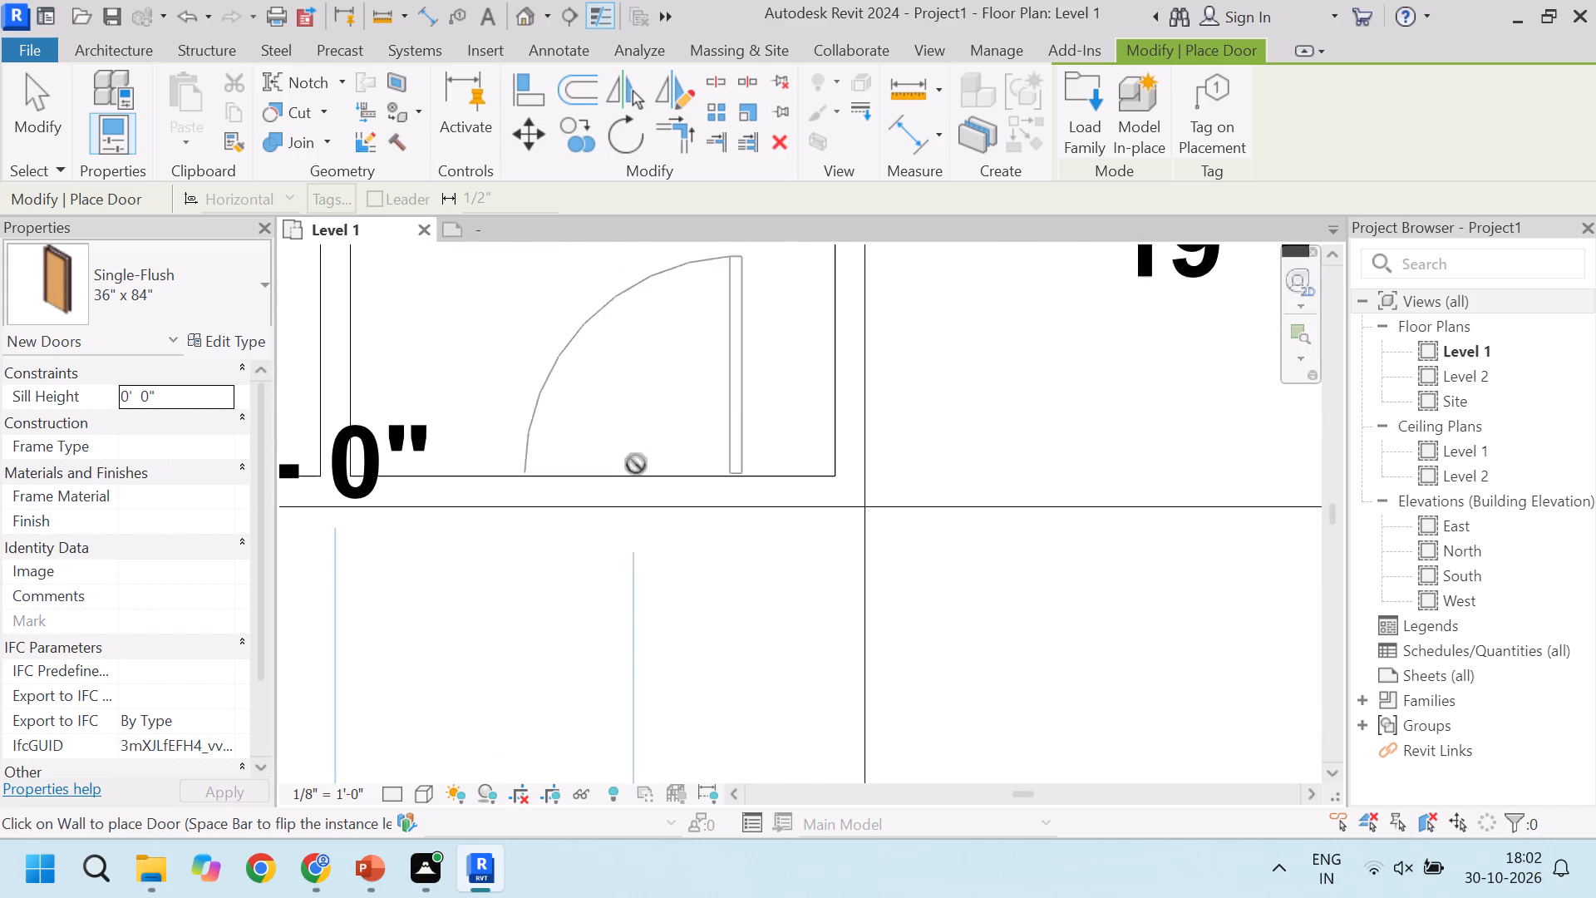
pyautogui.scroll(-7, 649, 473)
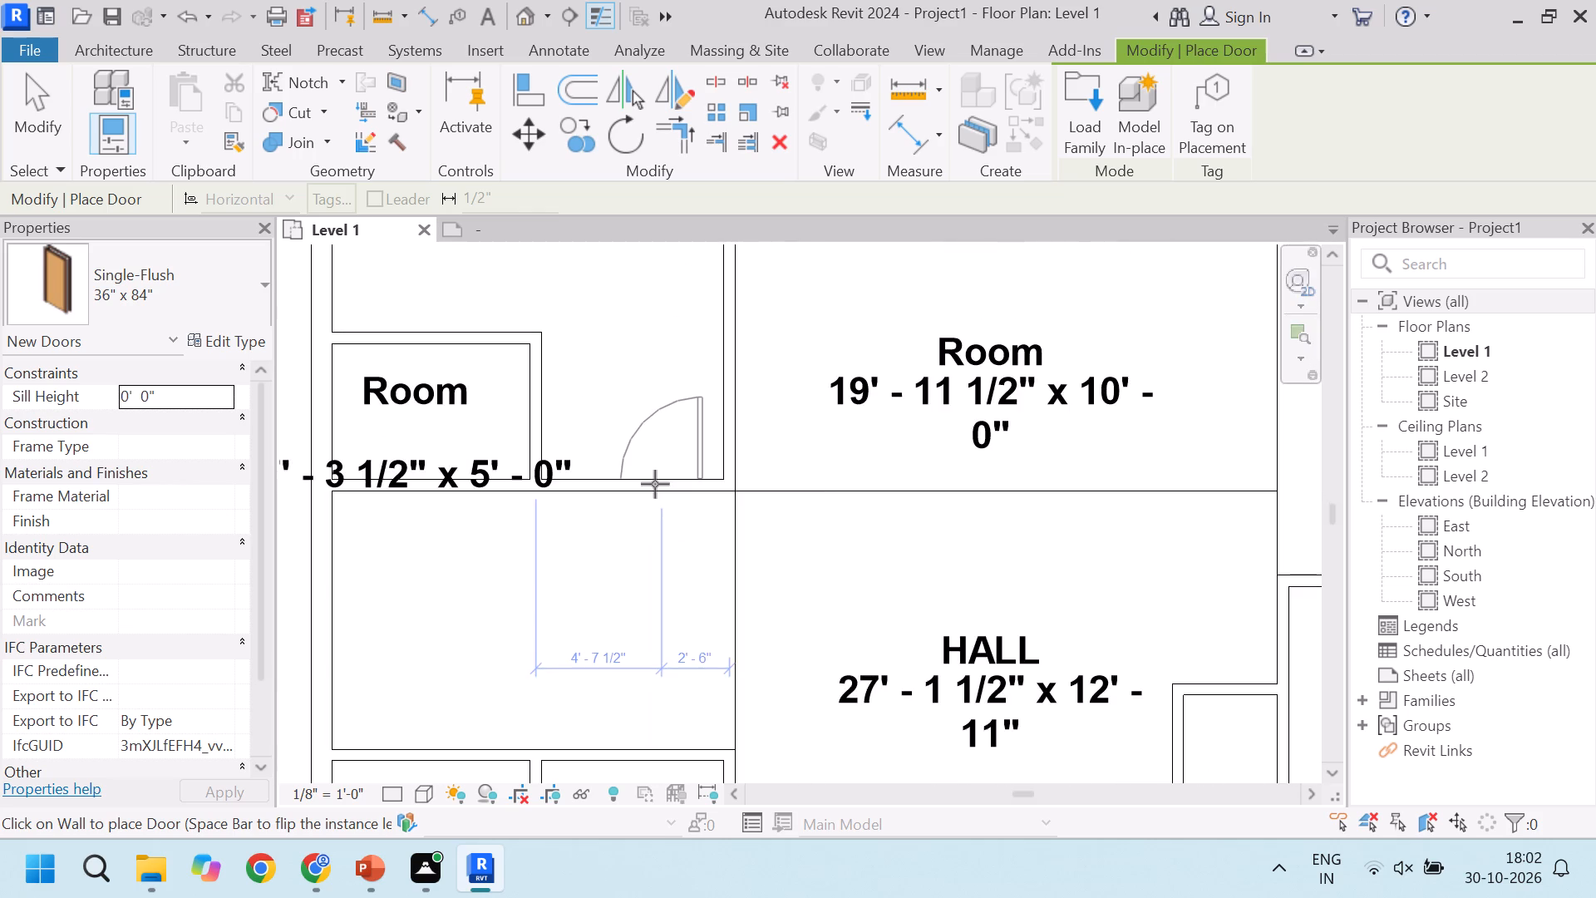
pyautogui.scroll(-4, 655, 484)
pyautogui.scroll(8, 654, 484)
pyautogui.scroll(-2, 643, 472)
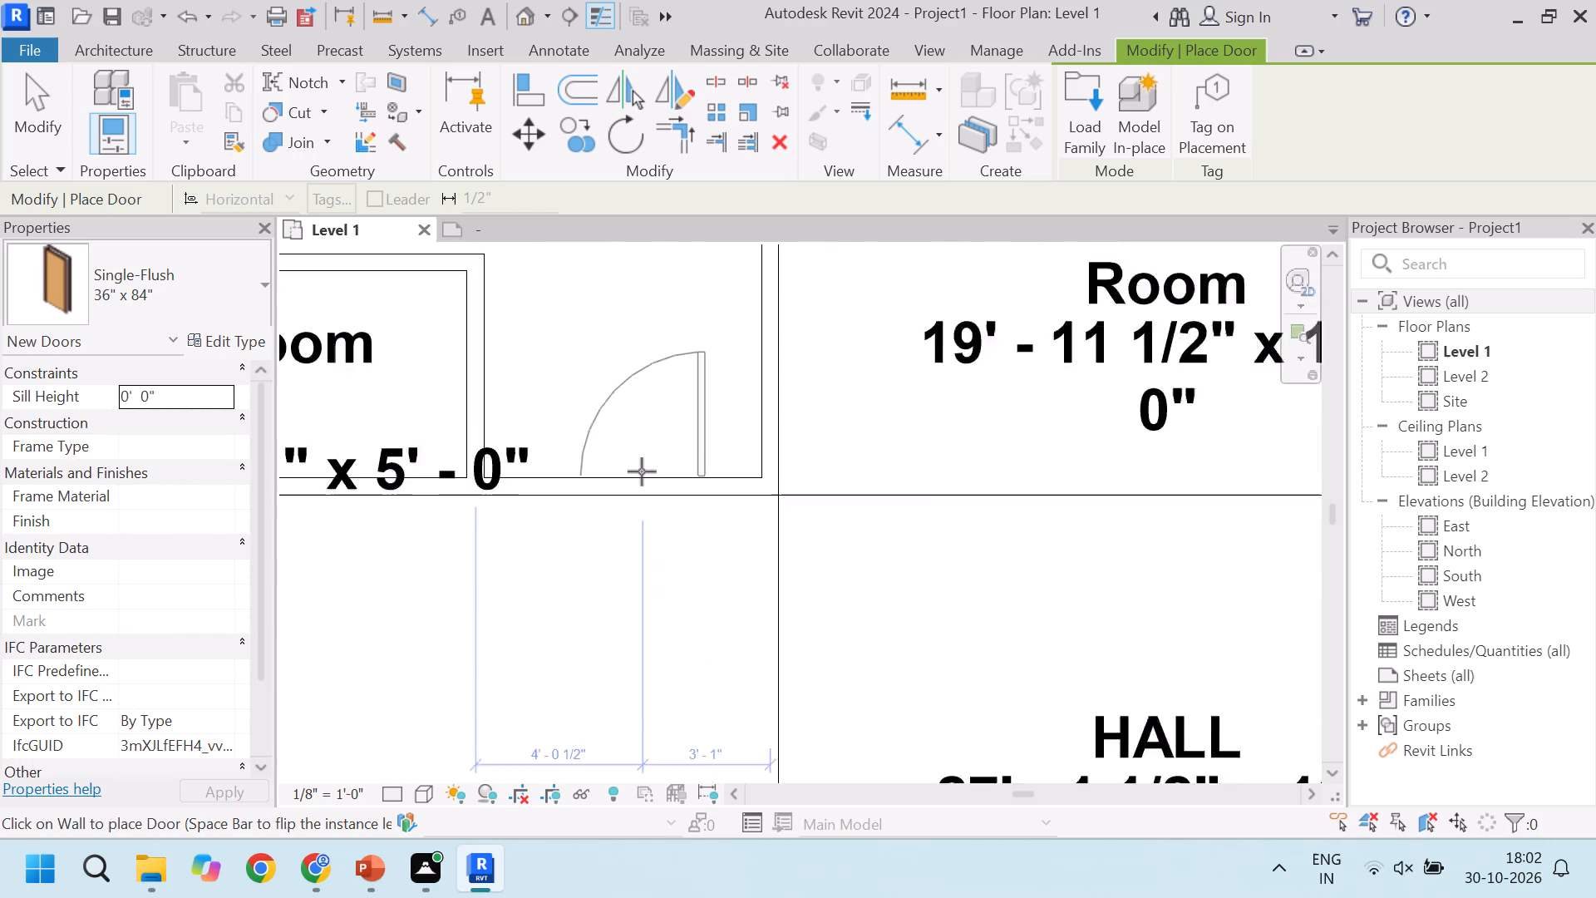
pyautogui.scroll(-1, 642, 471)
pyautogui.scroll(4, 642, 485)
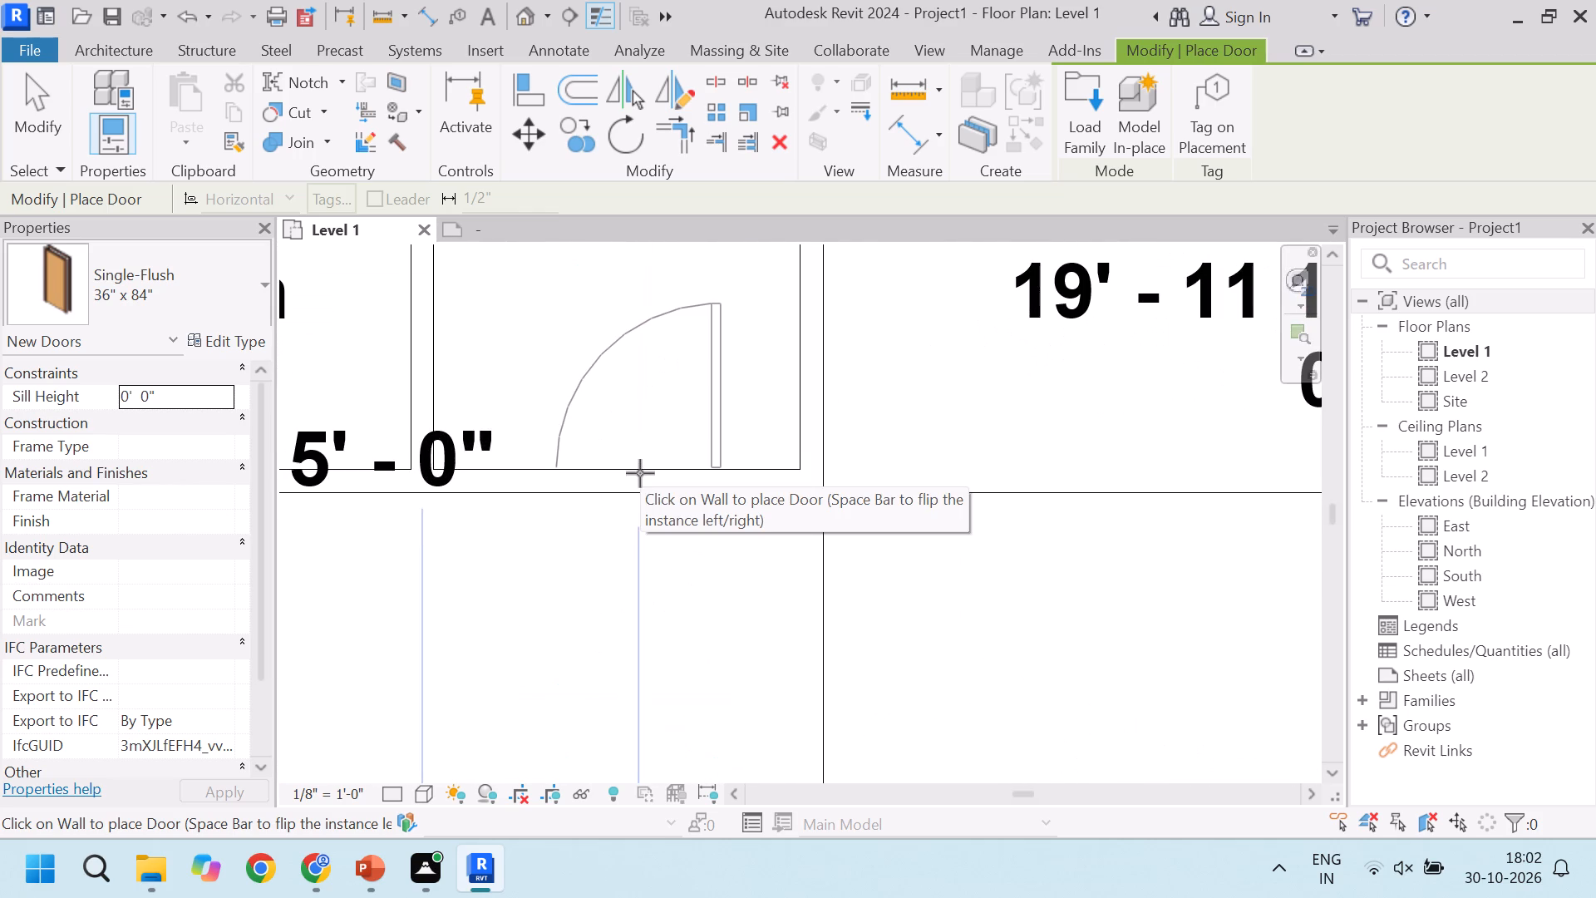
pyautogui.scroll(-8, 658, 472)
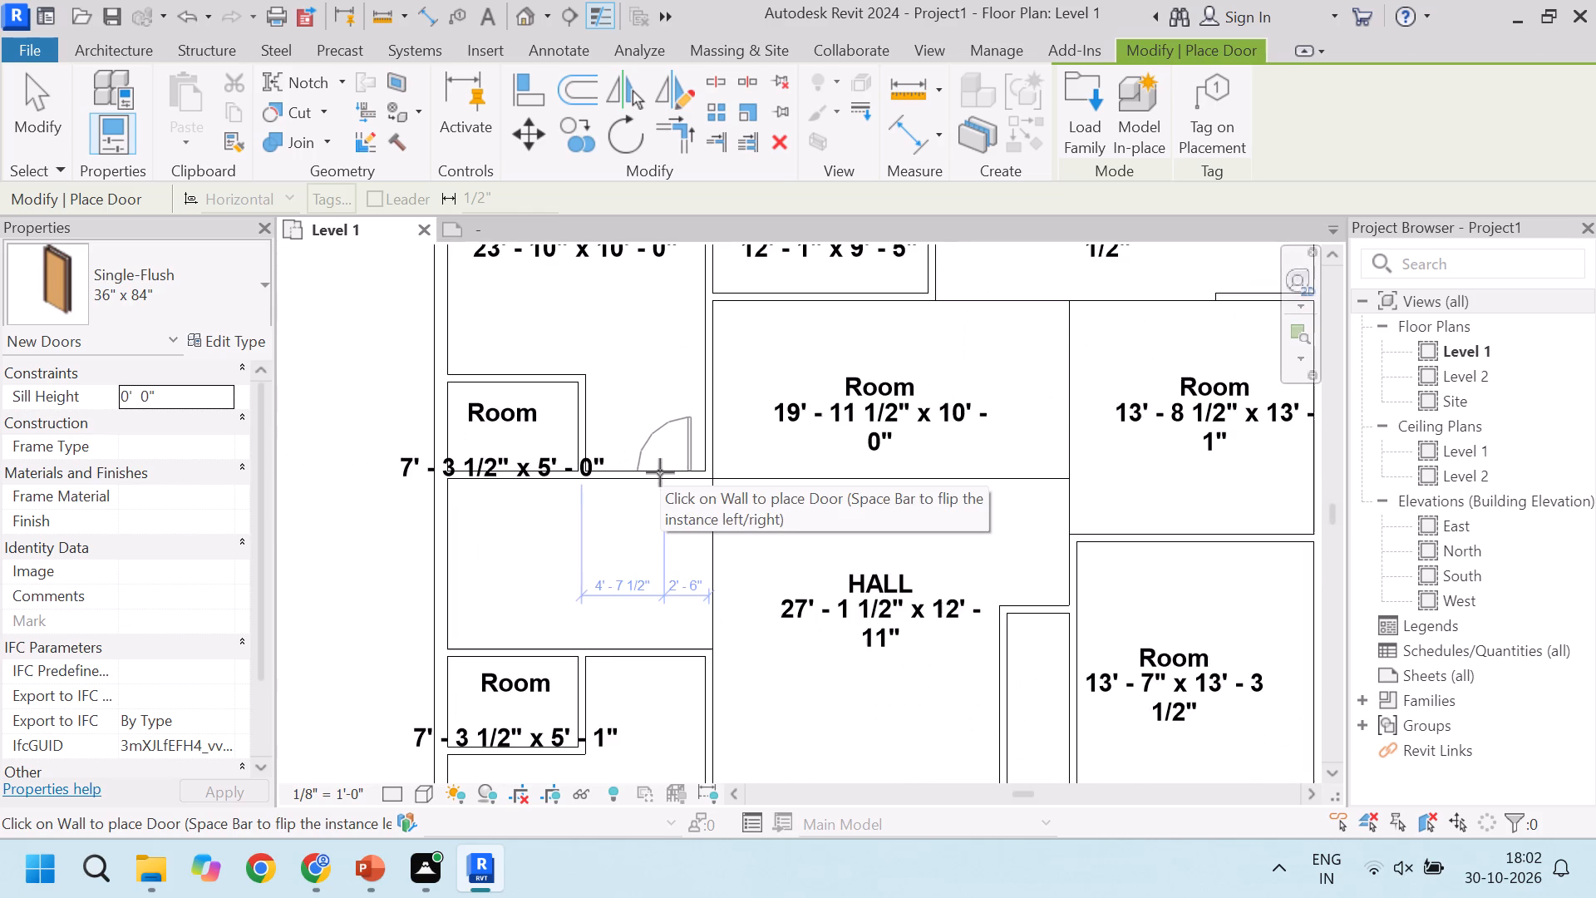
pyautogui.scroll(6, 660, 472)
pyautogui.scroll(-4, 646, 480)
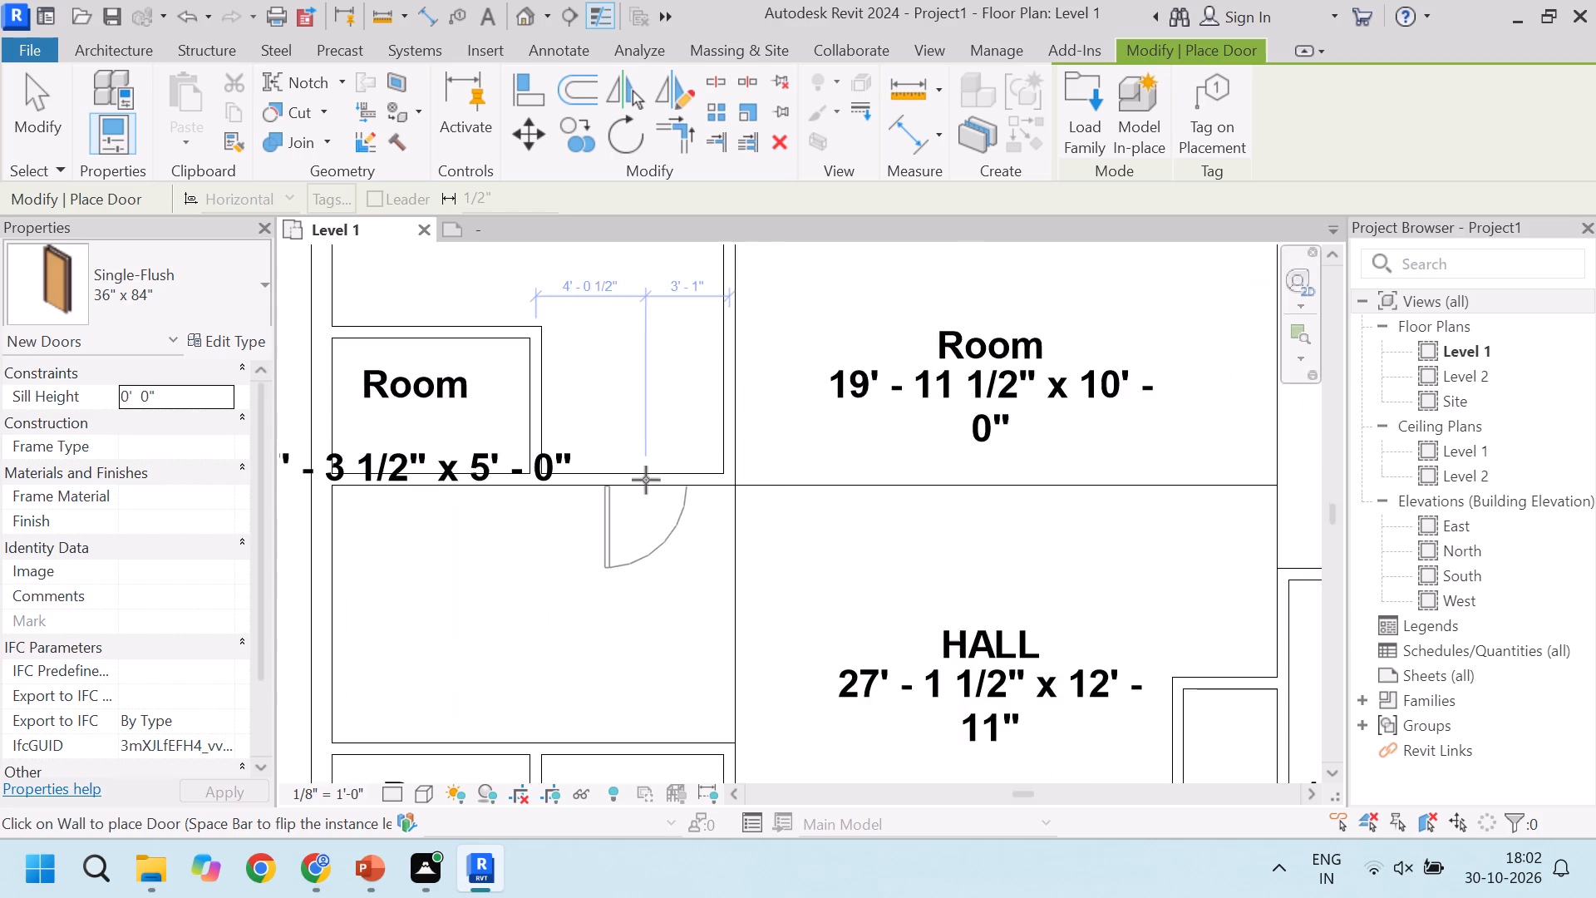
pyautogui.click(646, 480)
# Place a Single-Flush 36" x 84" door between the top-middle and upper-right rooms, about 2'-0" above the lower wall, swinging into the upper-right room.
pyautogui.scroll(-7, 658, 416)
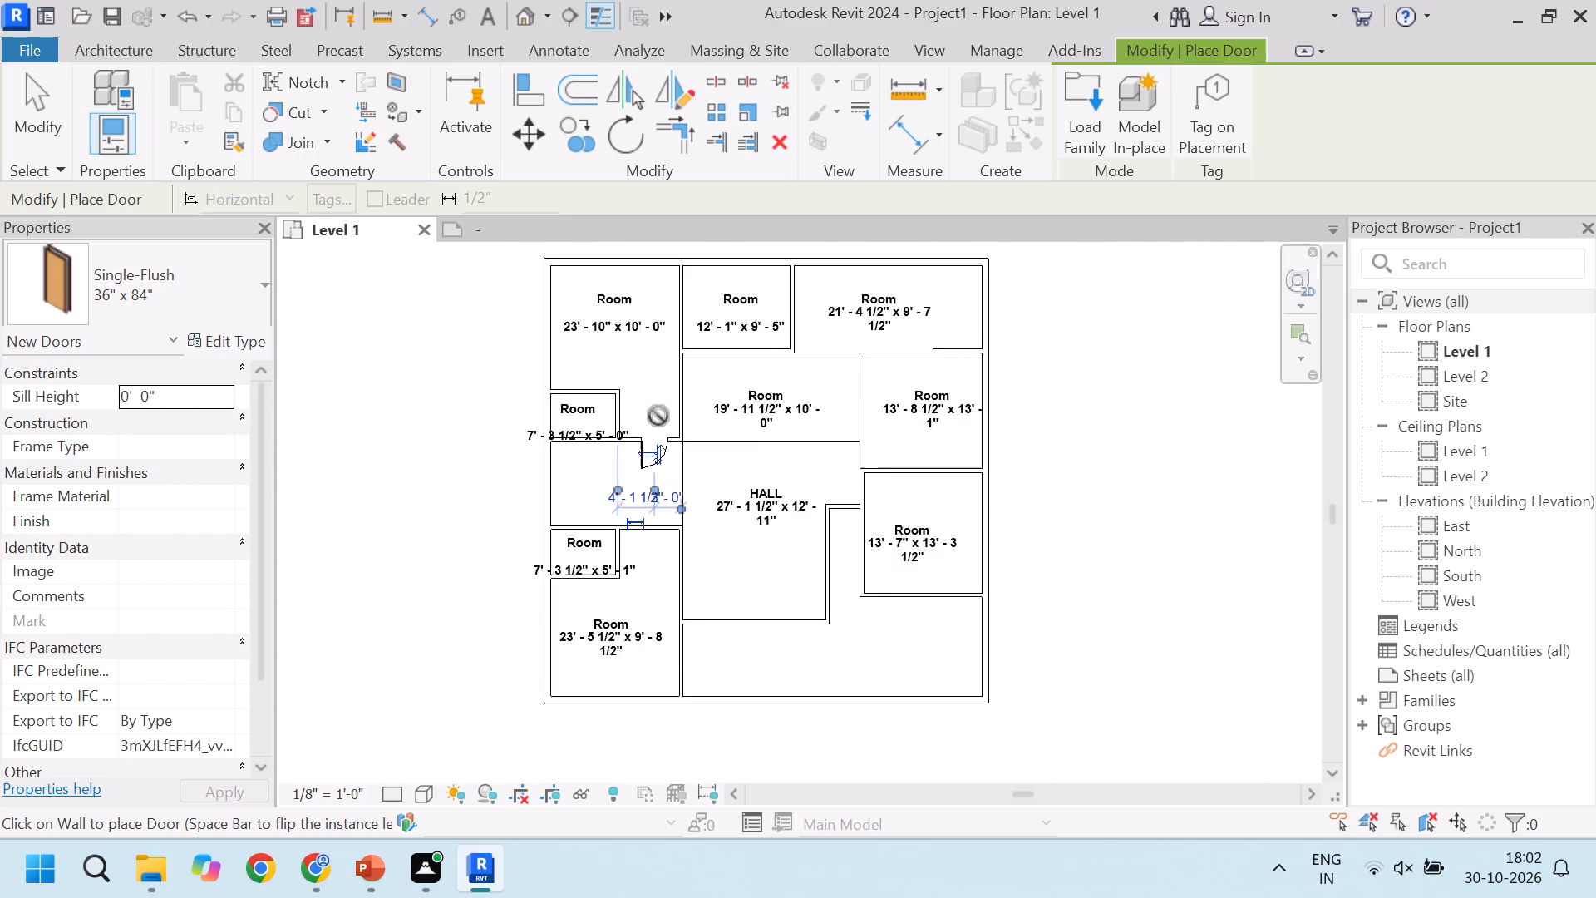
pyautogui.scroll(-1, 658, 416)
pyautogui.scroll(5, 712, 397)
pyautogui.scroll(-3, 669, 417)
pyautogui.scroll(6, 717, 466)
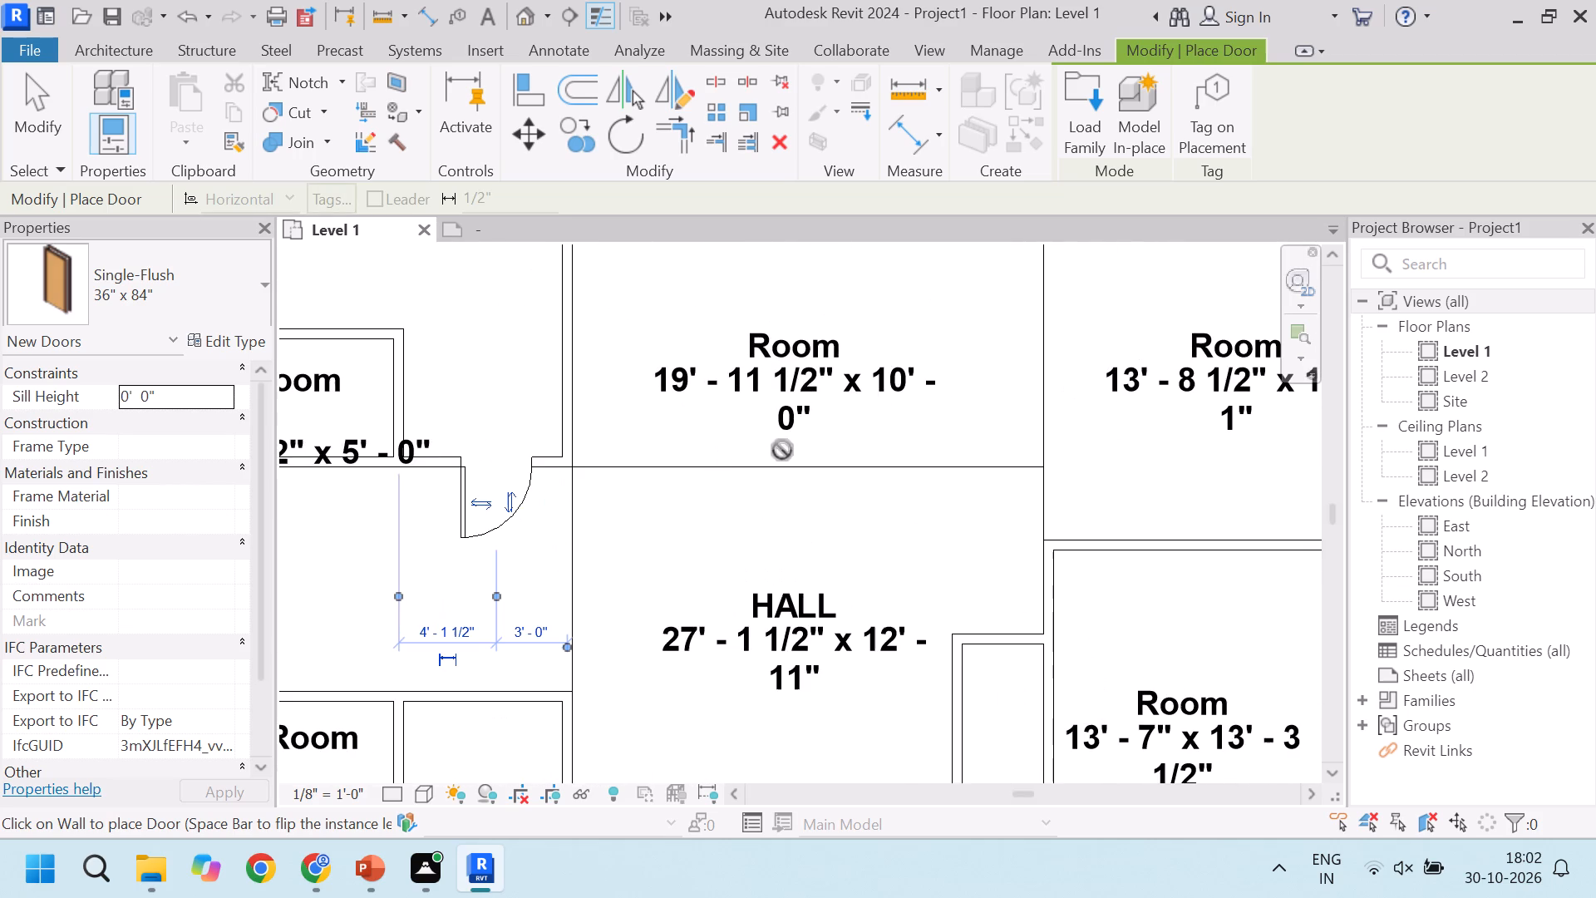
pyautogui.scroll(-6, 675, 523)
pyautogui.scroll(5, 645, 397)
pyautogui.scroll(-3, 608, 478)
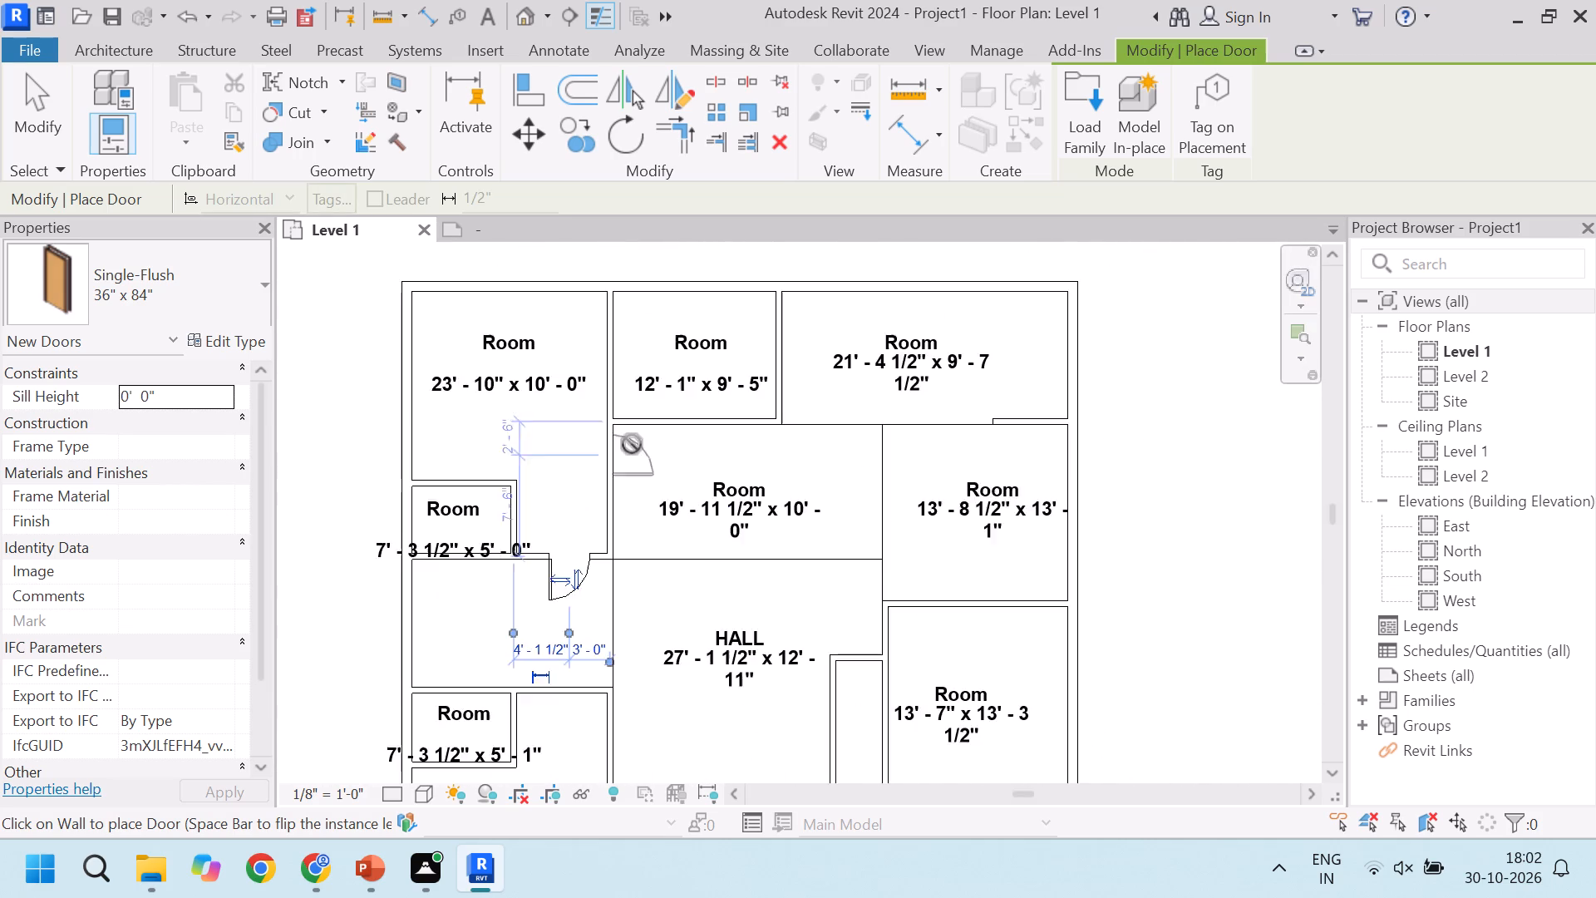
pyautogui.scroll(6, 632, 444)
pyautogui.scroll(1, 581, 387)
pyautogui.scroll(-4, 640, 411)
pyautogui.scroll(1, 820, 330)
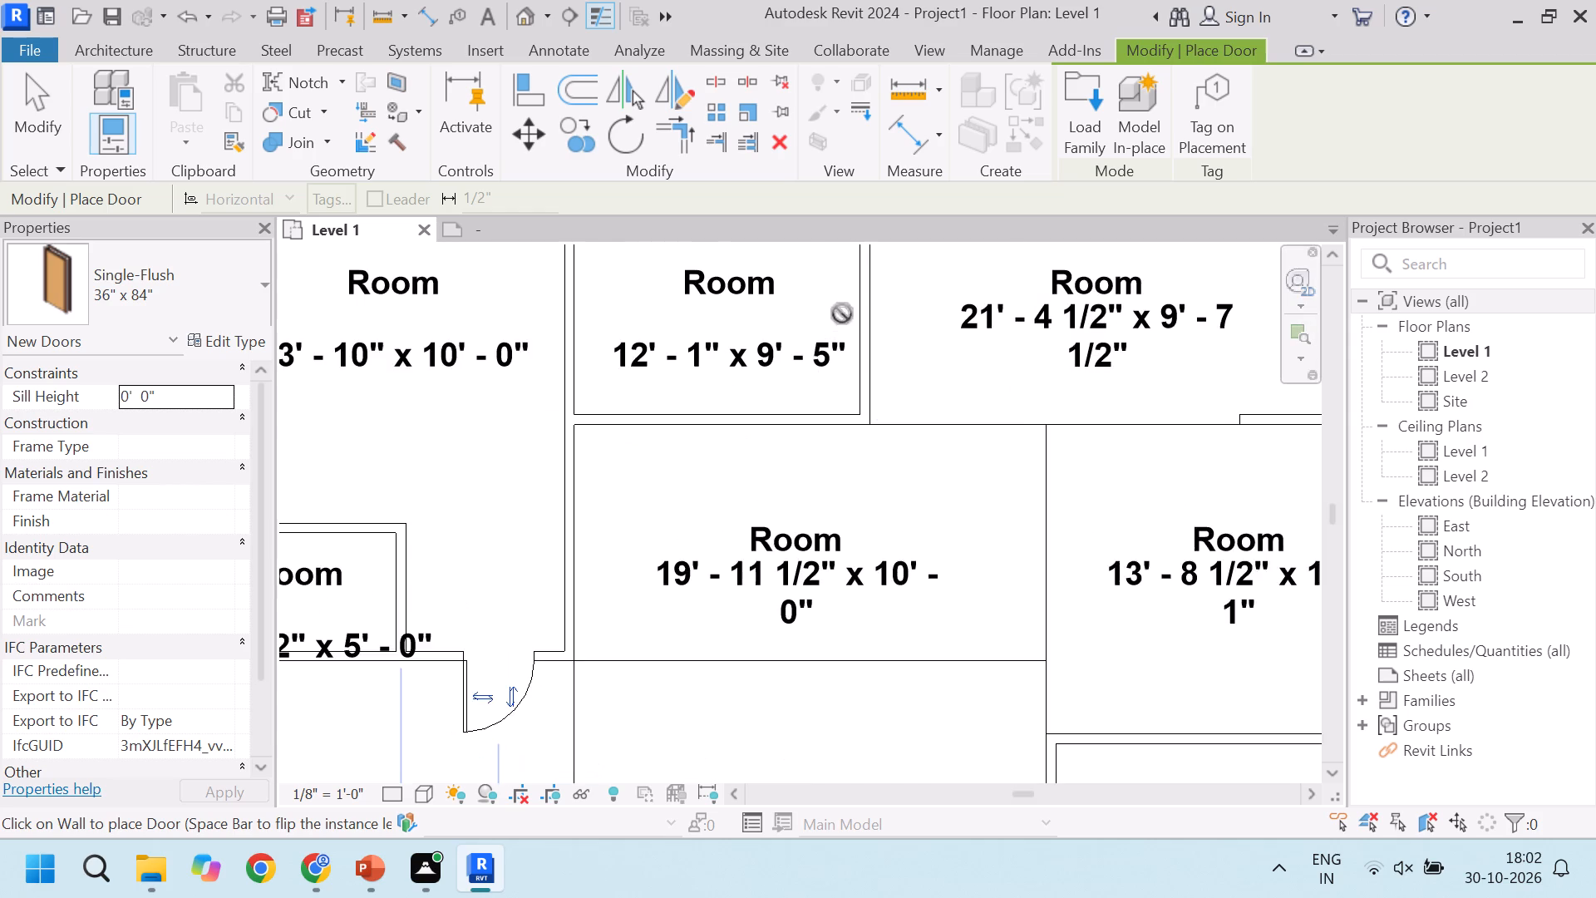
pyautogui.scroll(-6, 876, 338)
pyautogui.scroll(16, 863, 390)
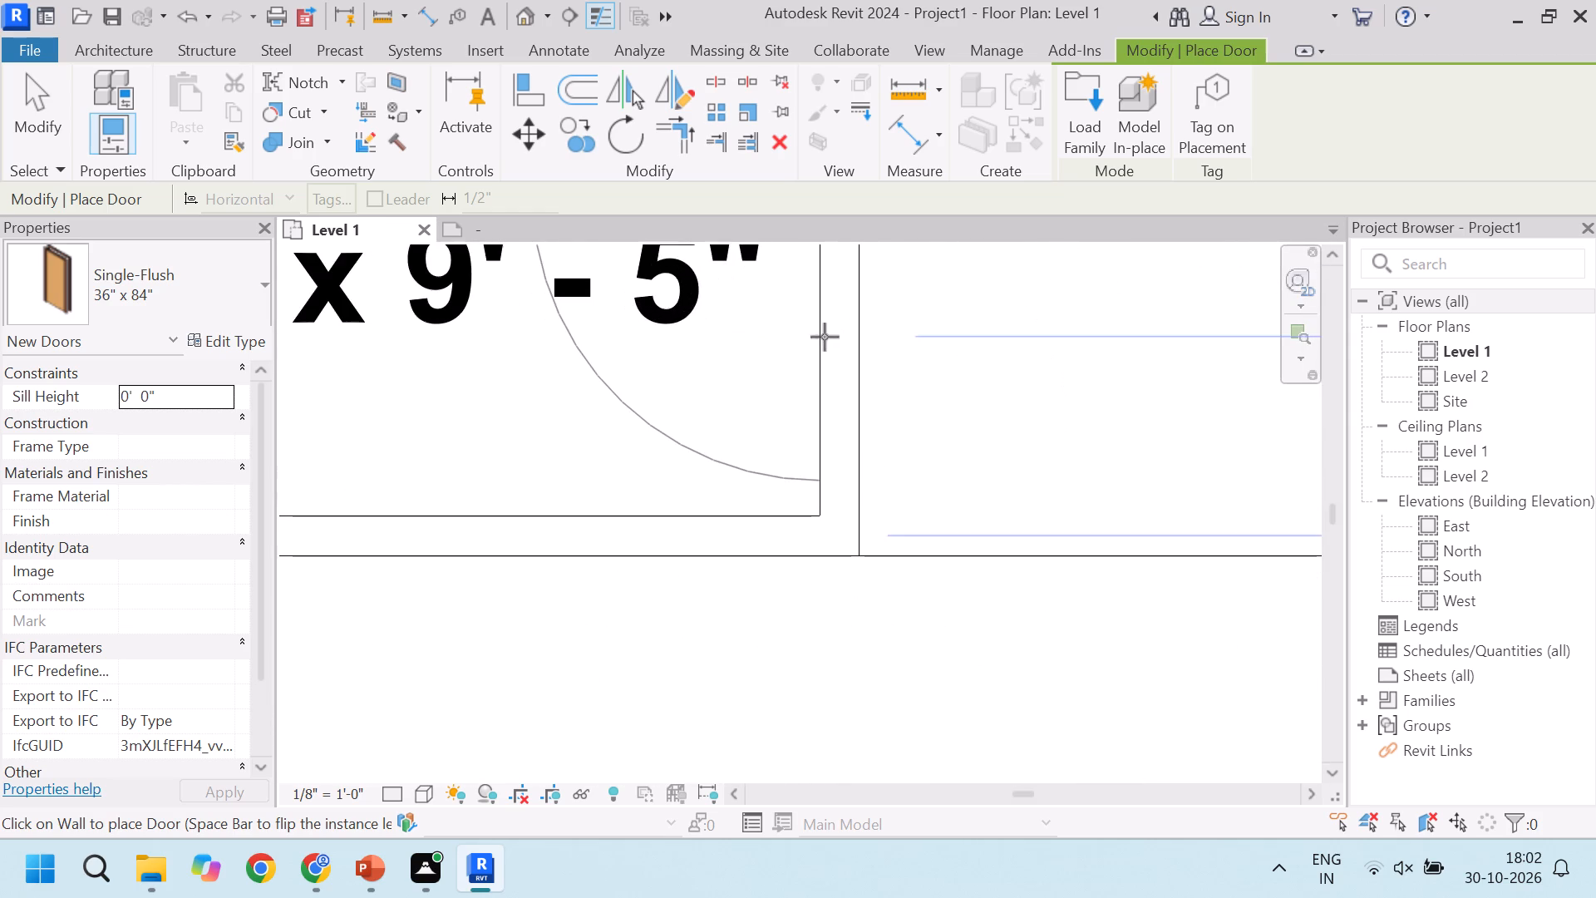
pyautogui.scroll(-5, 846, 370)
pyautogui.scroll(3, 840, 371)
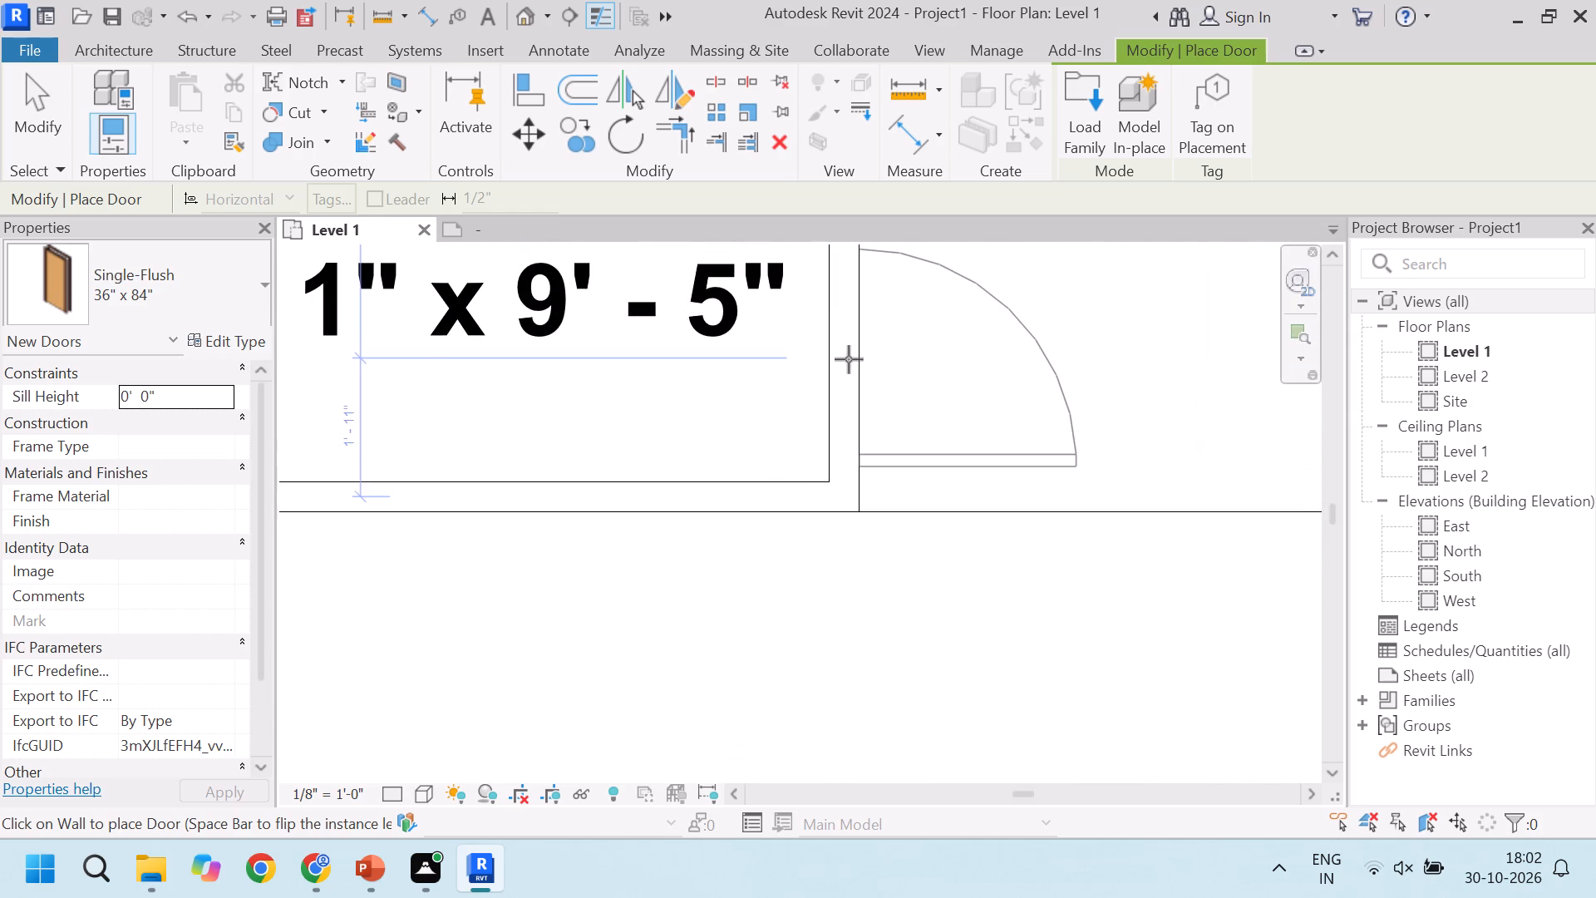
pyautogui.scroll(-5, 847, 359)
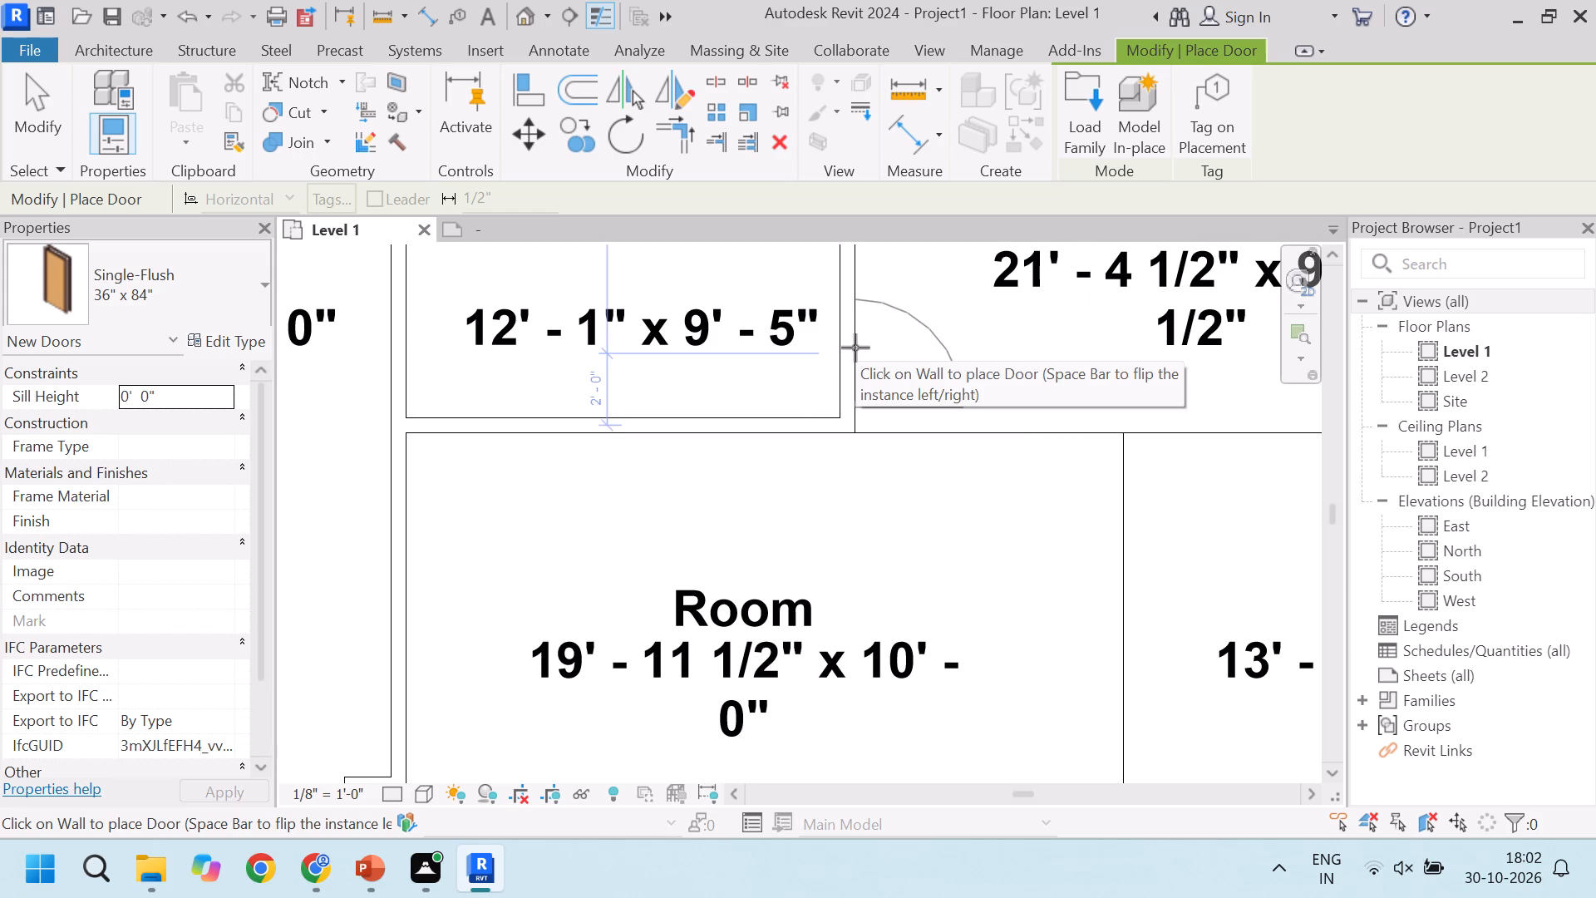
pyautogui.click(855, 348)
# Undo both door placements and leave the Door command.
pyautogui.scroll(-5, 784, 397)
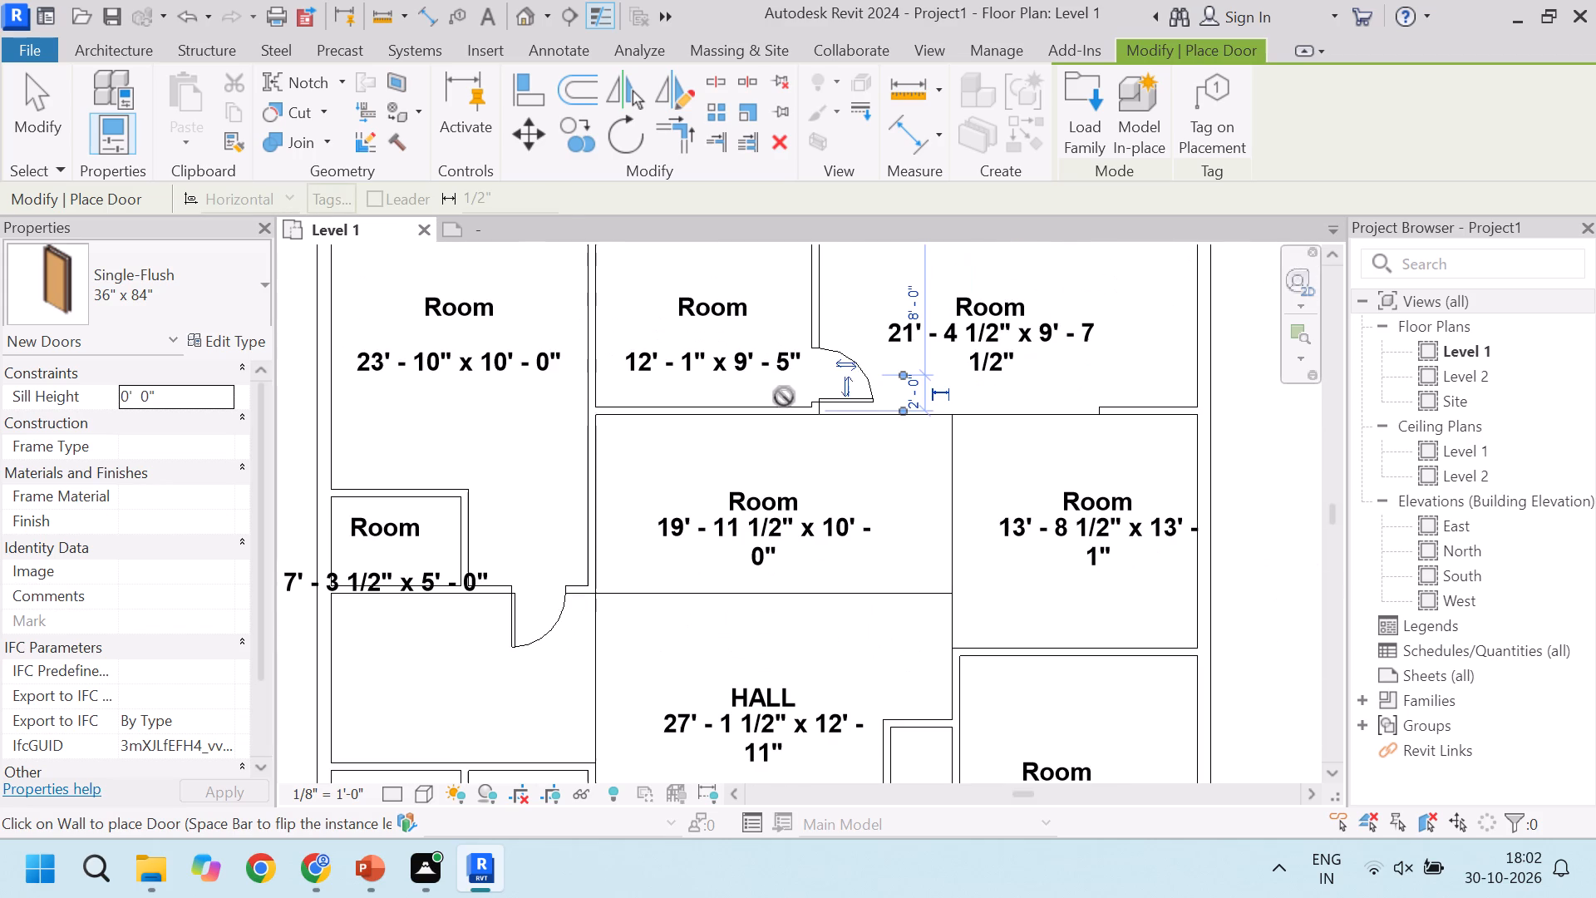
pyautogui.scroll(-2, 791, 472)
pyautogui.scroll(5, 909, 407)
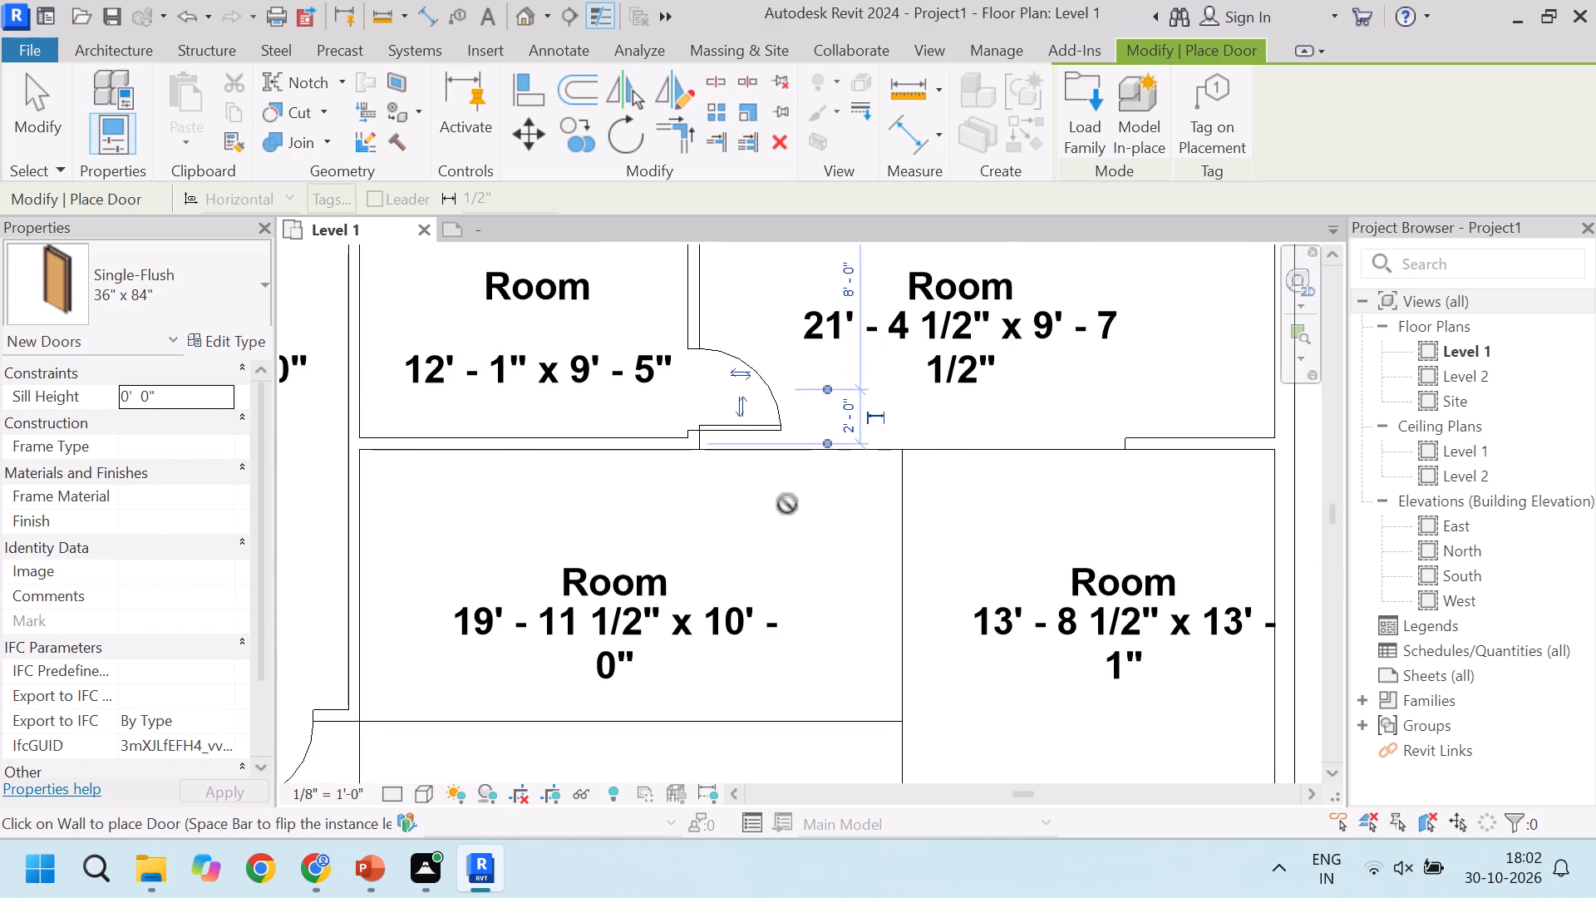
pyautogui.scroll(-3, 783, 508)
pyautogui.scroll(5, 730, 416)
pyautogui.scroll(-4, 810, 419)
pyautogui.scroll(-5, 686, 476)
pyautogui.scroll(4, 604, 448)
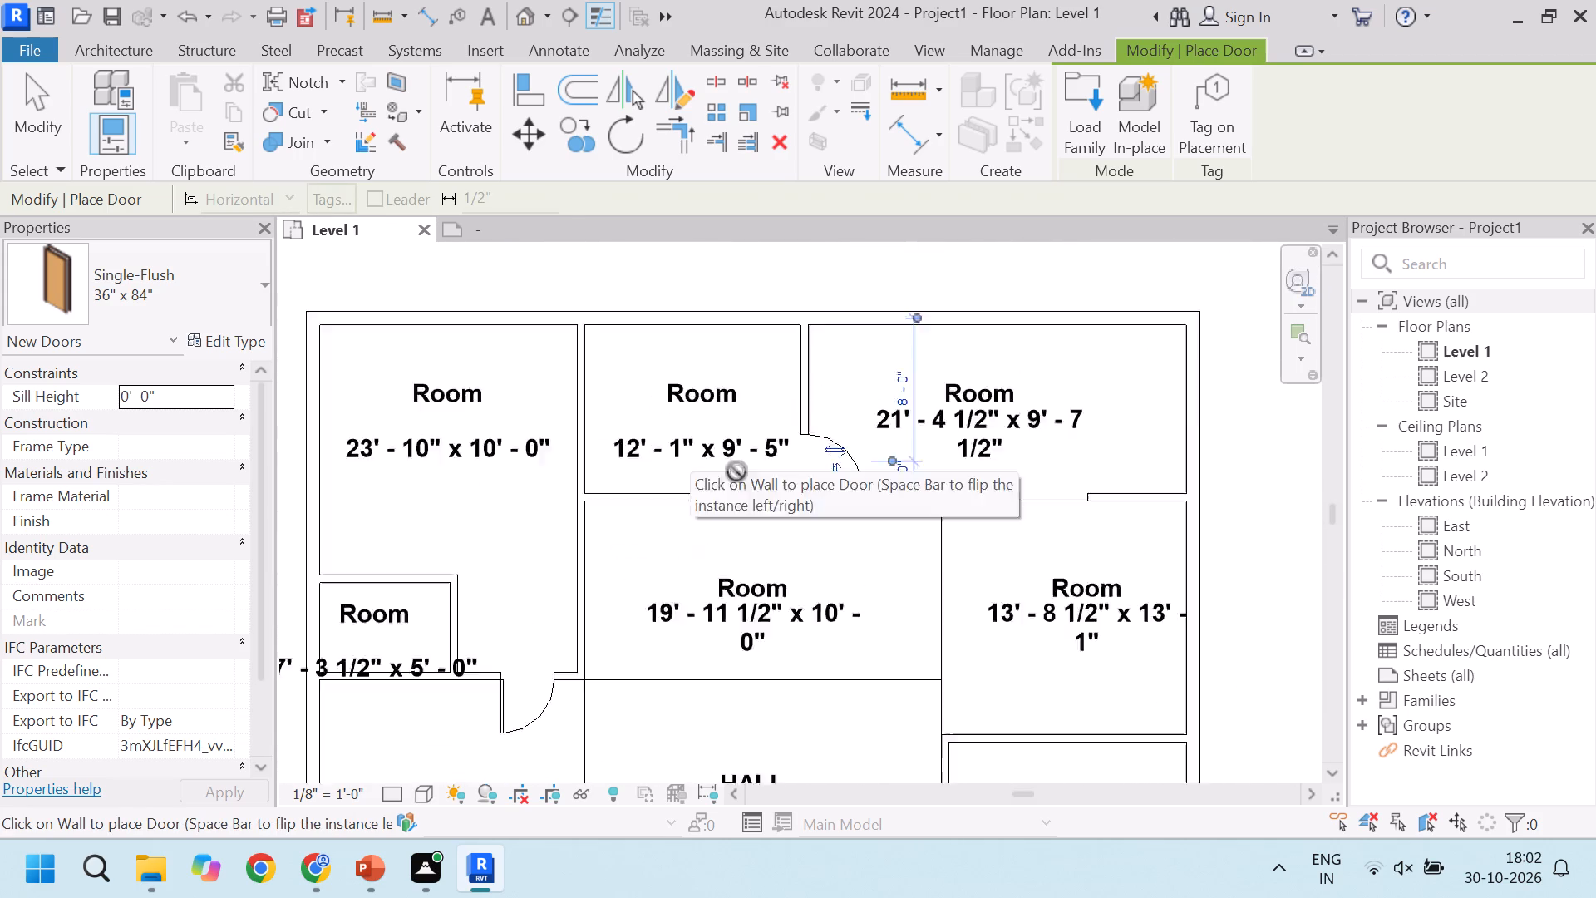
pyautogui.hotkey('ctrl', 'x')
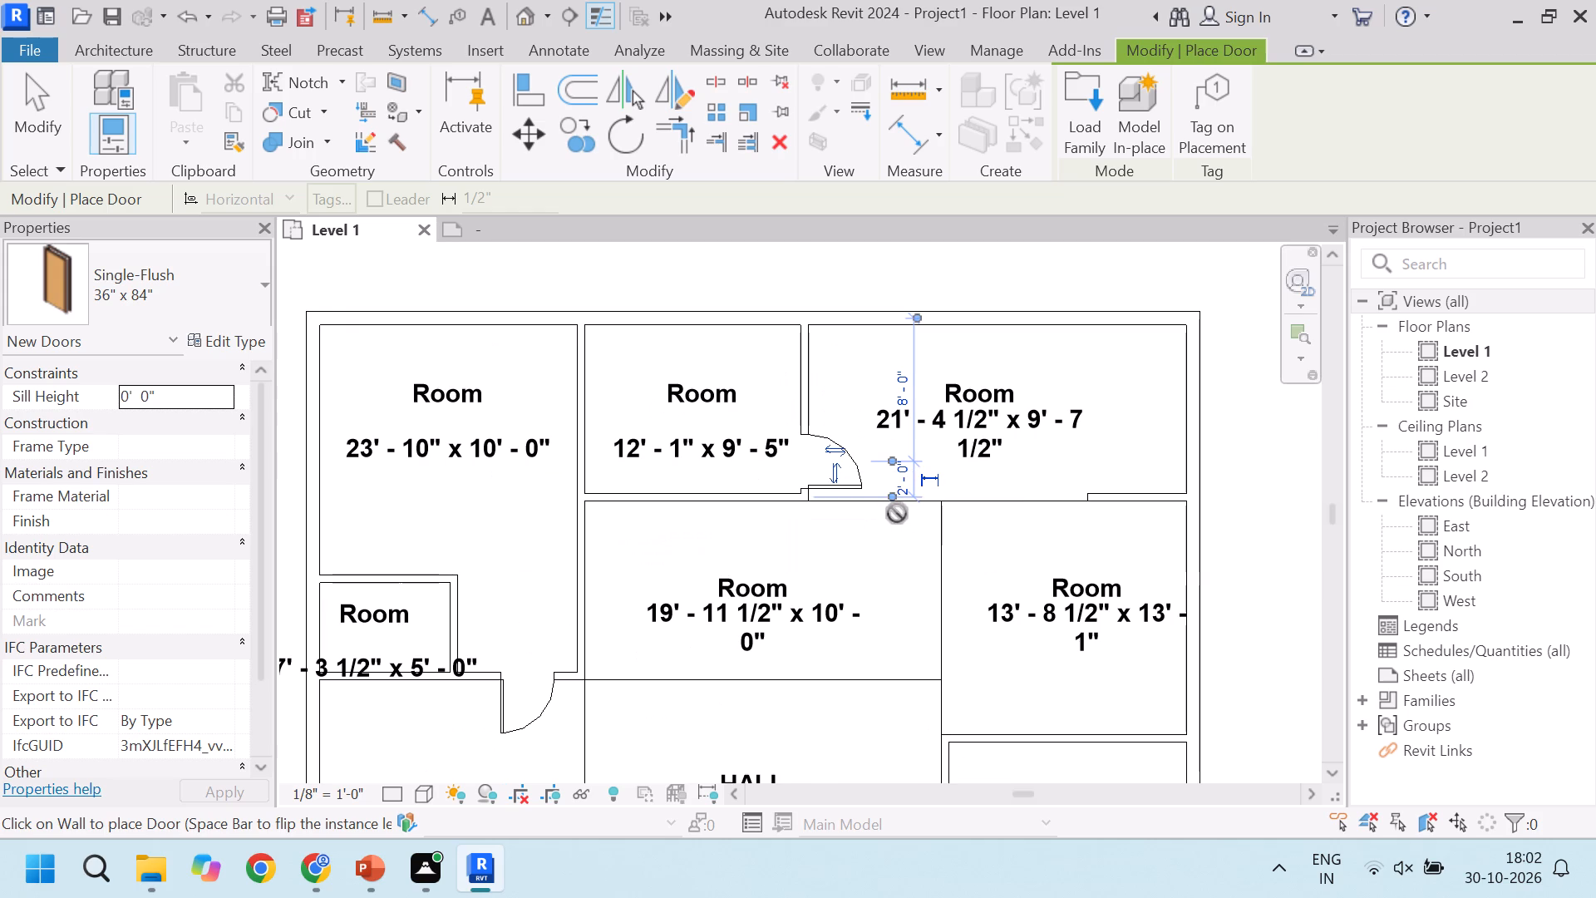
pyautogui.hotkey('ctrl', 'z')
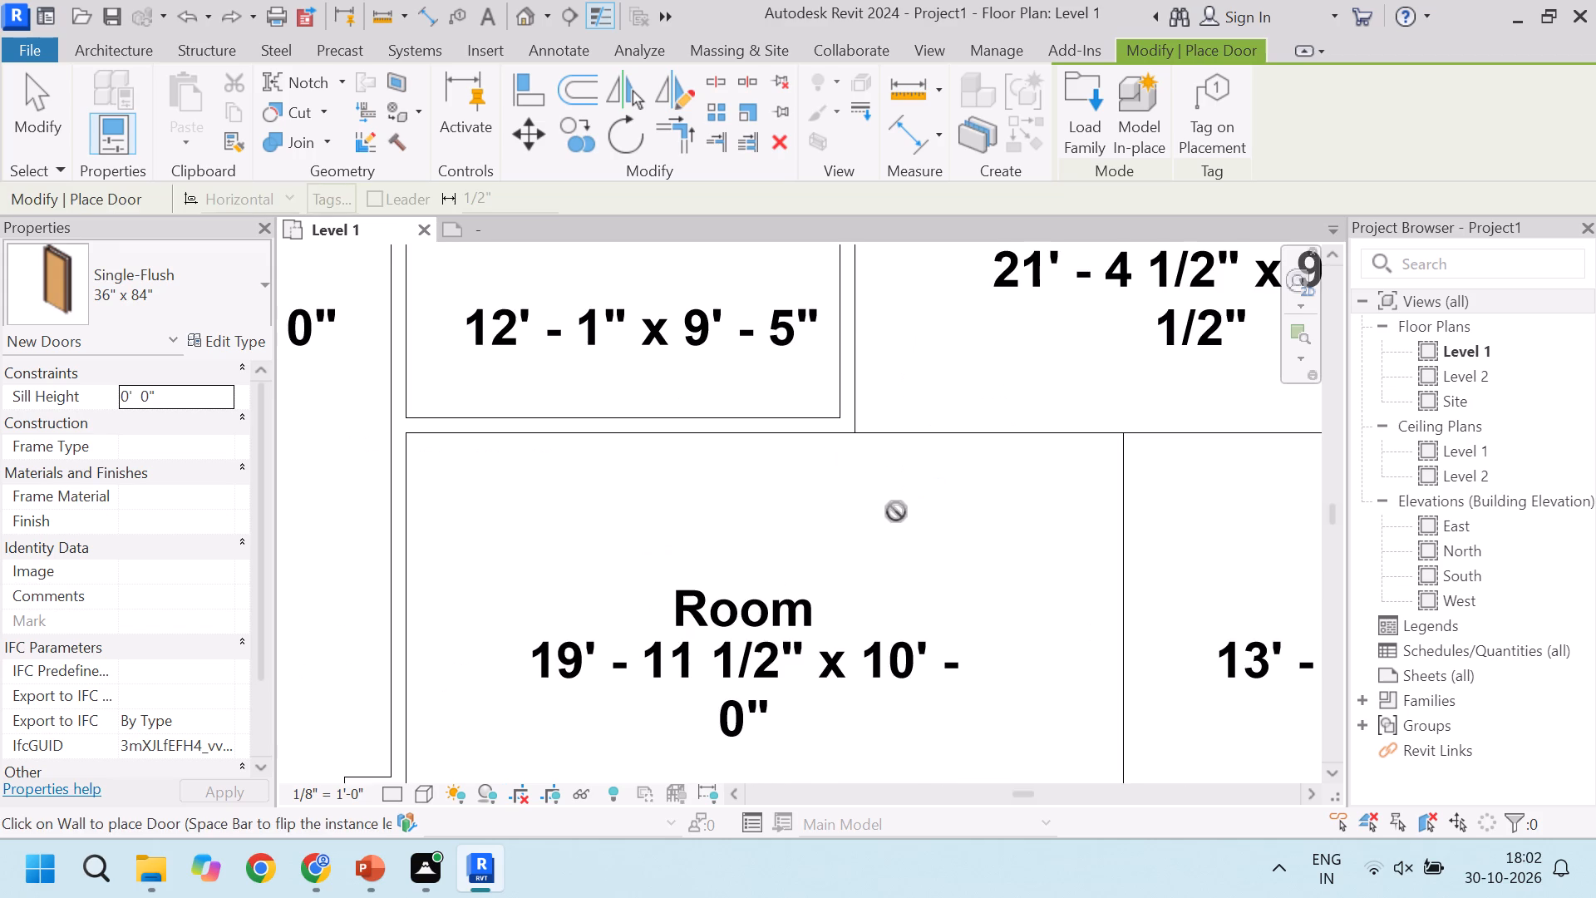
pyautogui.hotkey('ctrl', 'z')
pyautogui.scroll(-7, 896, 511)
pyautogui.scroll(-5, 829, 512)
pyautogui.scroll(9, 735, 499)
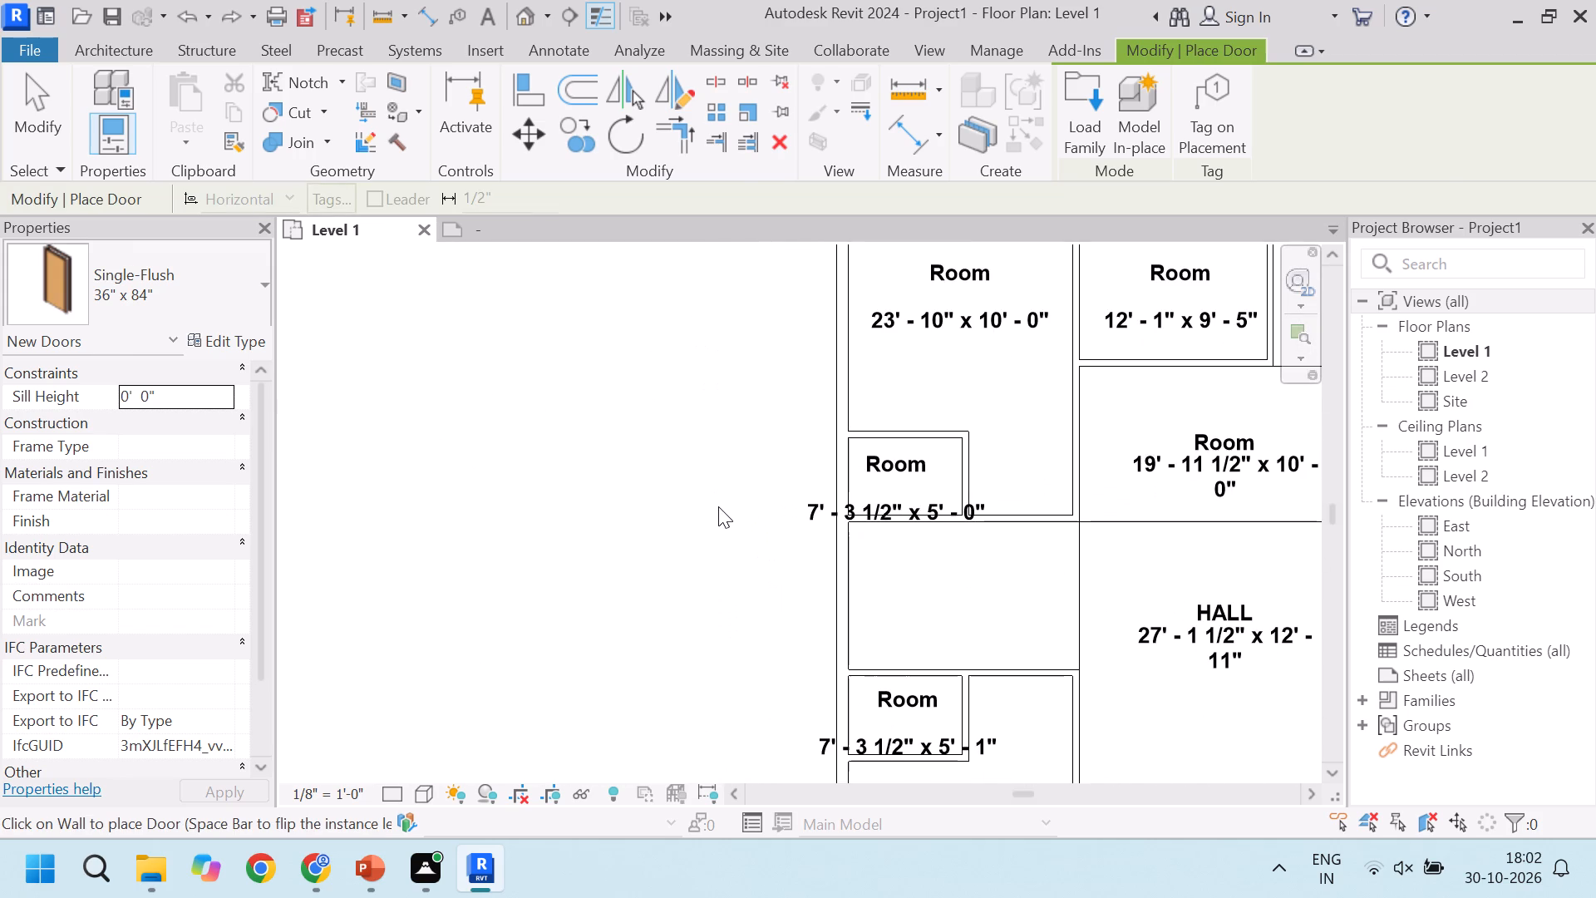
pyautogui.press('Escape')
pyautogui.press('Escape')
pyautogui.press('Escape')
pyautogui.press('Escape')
# Examine the room tags across the plan, including HALL and the small lower-left room whose size text crosses its walls.
pyautogui.scroll(-2, 893, 494)
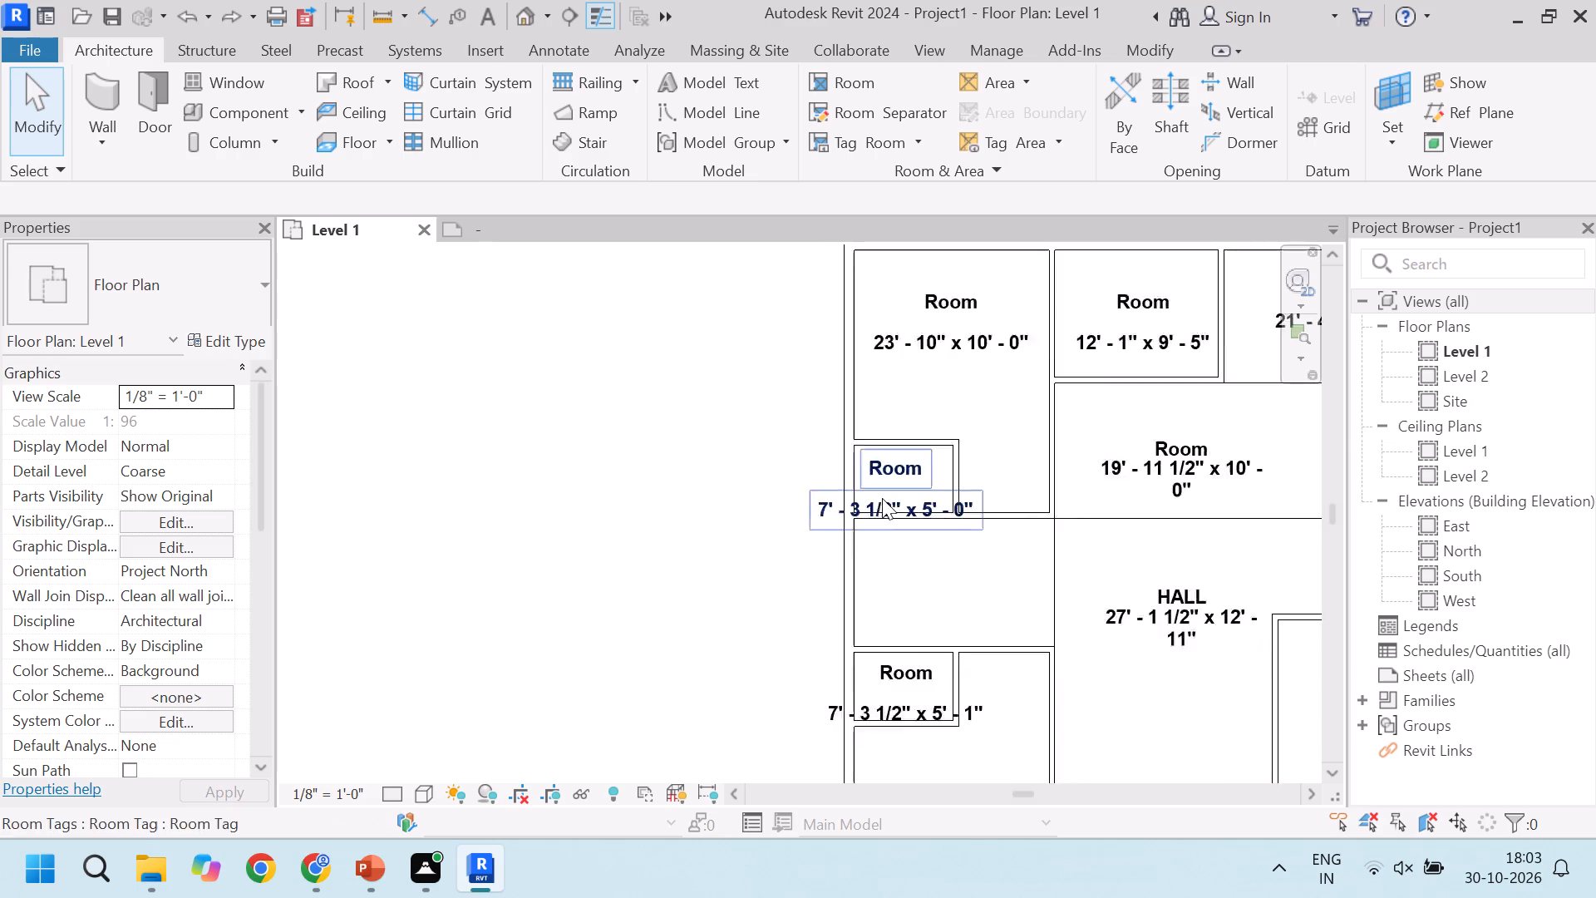
pyautogui.scroll(-1, 882, 498)
pyautogui.scroll(-3, 993, 445)
pyautogui.scroll(-2, 942, 524)
pyautogui.scroll(6, 1112, 568)
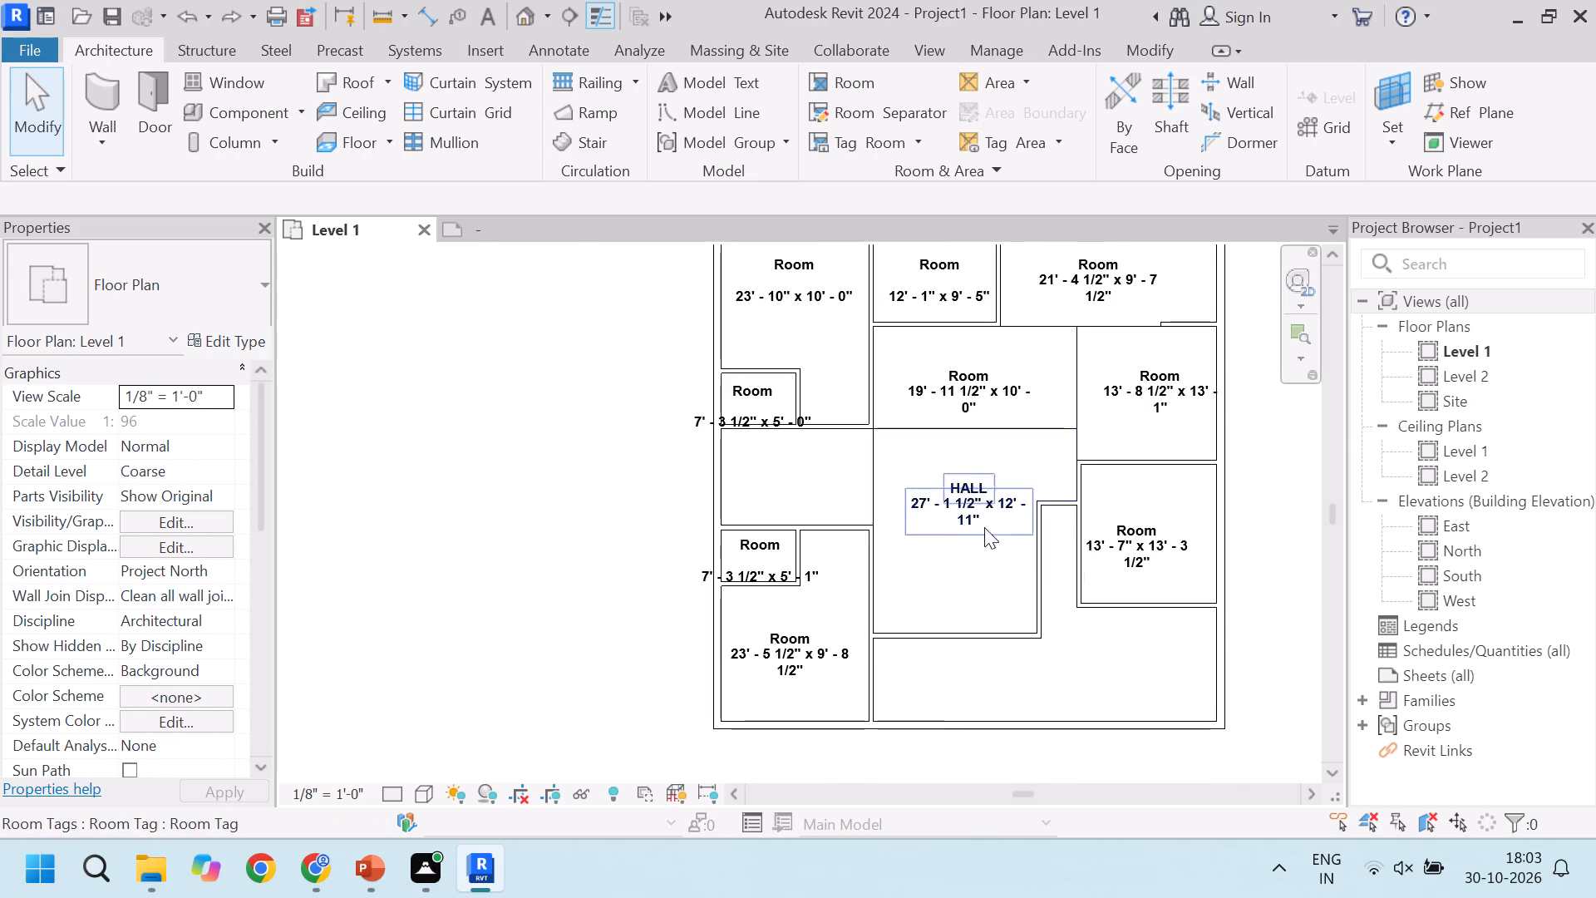
pyautogui.scroll(3, 984, 527)
pyautogui.scroll(-3, 859, 582)
pyautogui.scroll(4, 640, 629)
pyautogui.scroll(2, 711, 538)
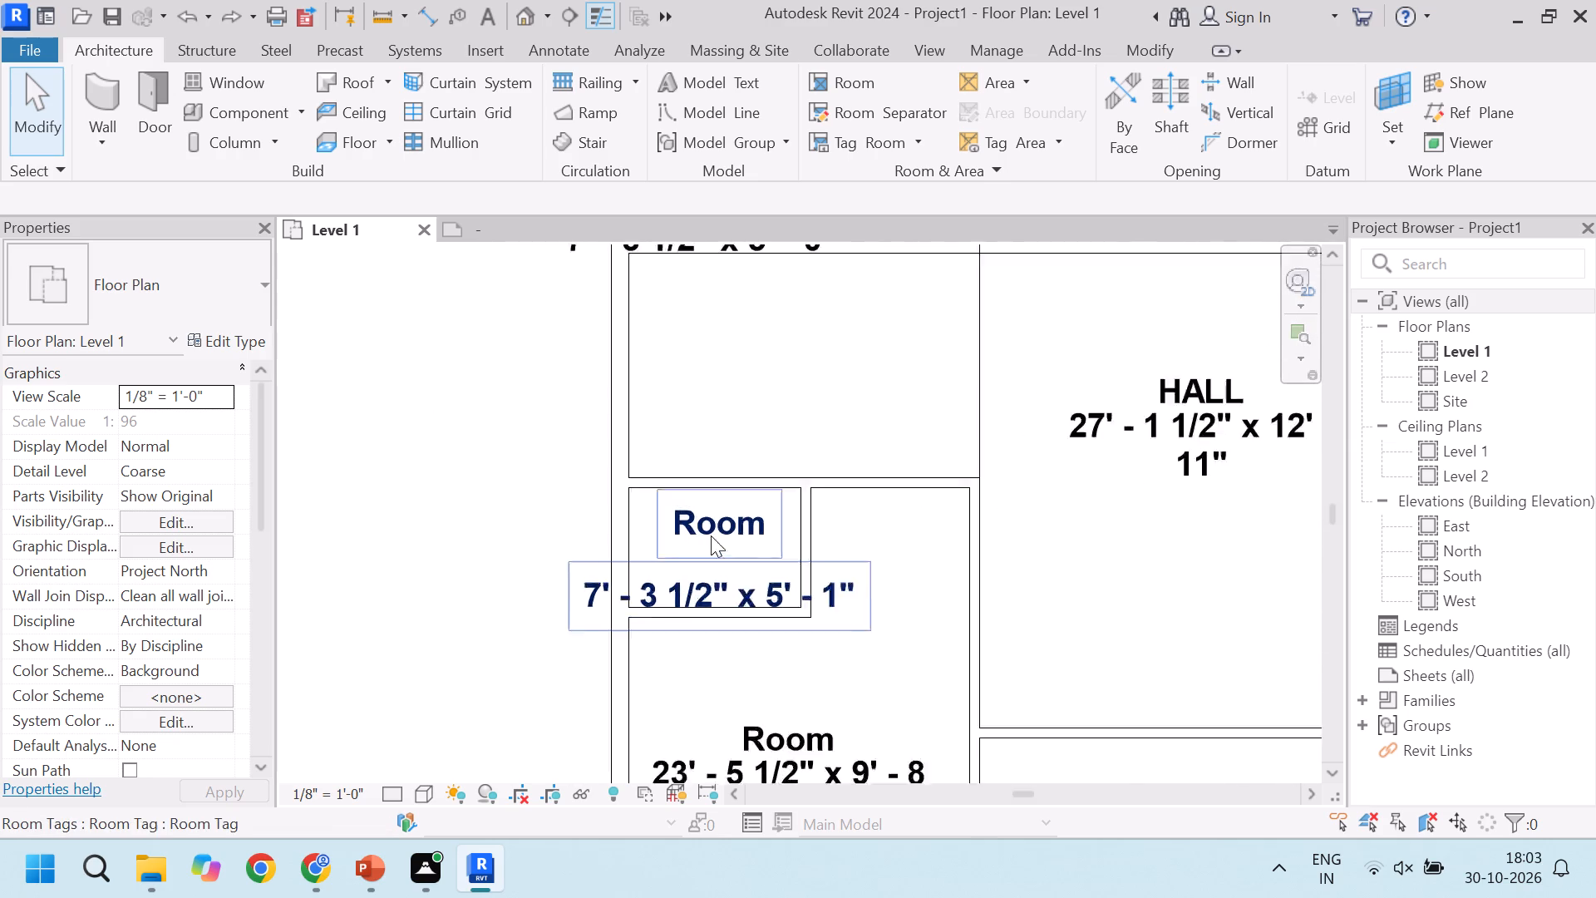
# Examine the tags of the small and large lower-left rooms against their walls.
pyautogui.scroll(2, 711, 535)
pyautogui.scroll(-5, 713, 588)
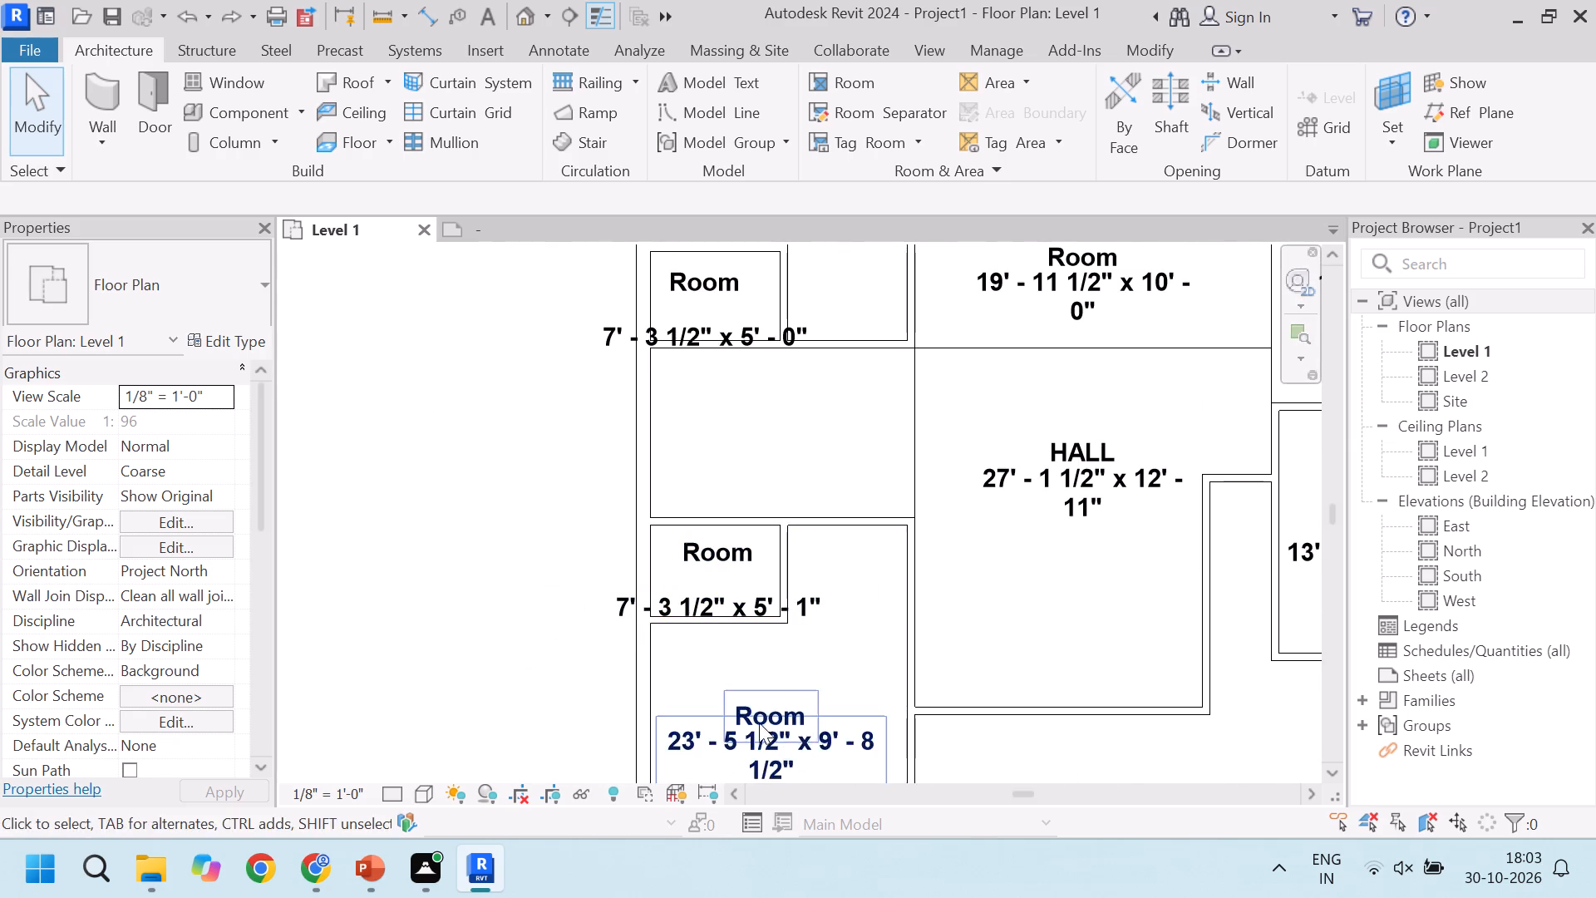
pyautogui.scroll(-4, 757, 722)
pyautogui.scroll(5, 796, 723)
pyautogui.scroll(-5, 848, 634)
pyautogui.scroll(5, 799, 692)
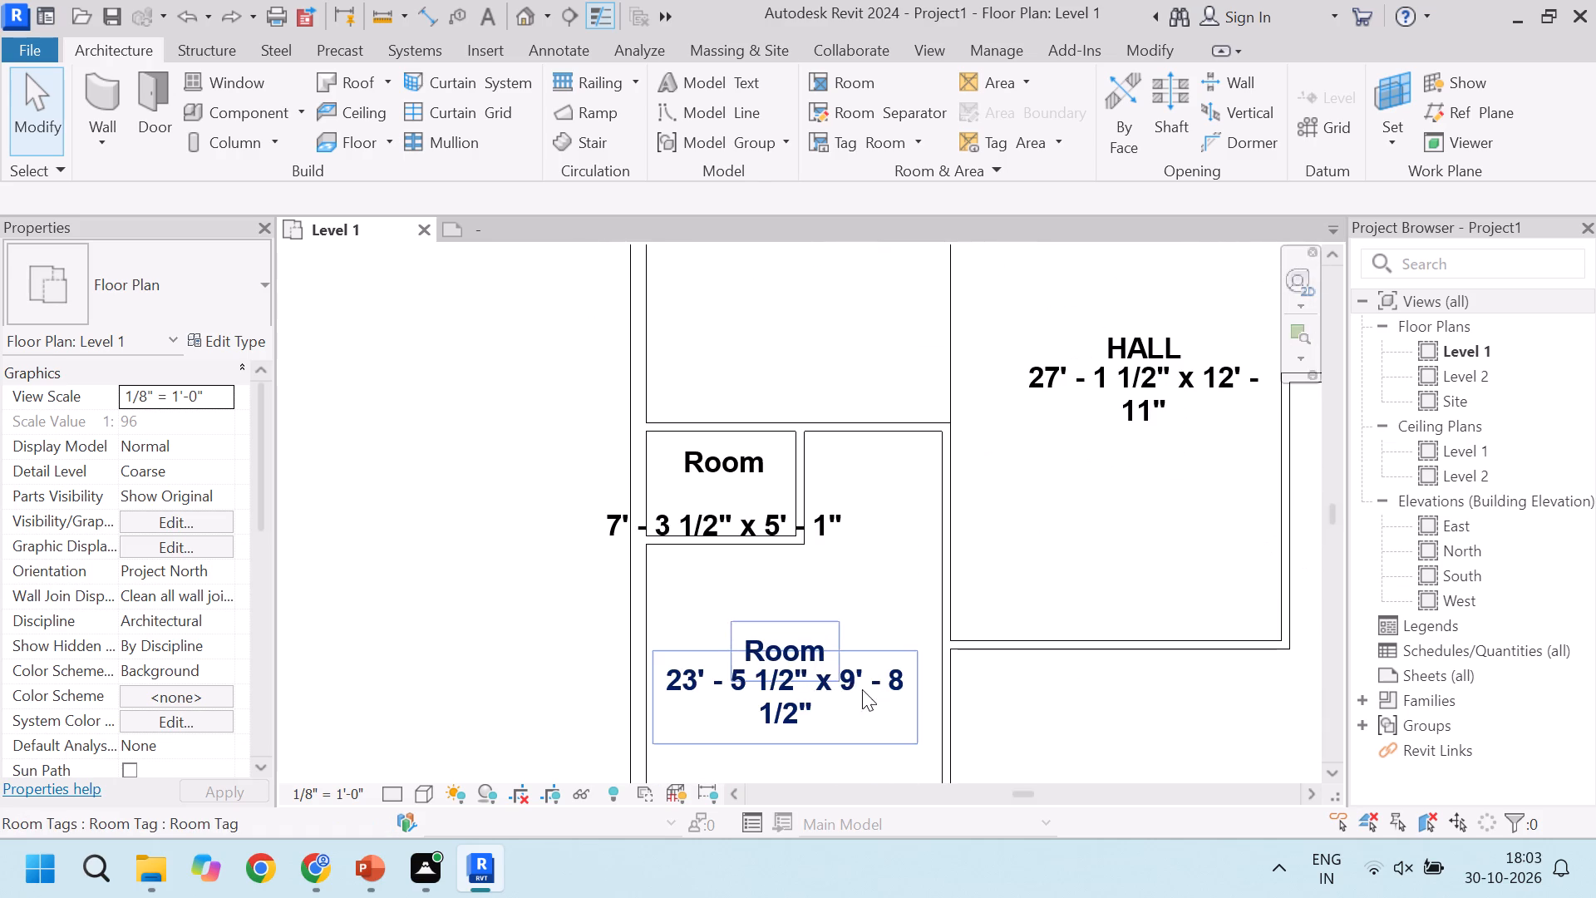
pyautogui.click(846, 666)
pyautogui.scroll(-5, 787, 633)
pyautogui.scroll(5, 645, 671)
pyautogui.click(617, 651)
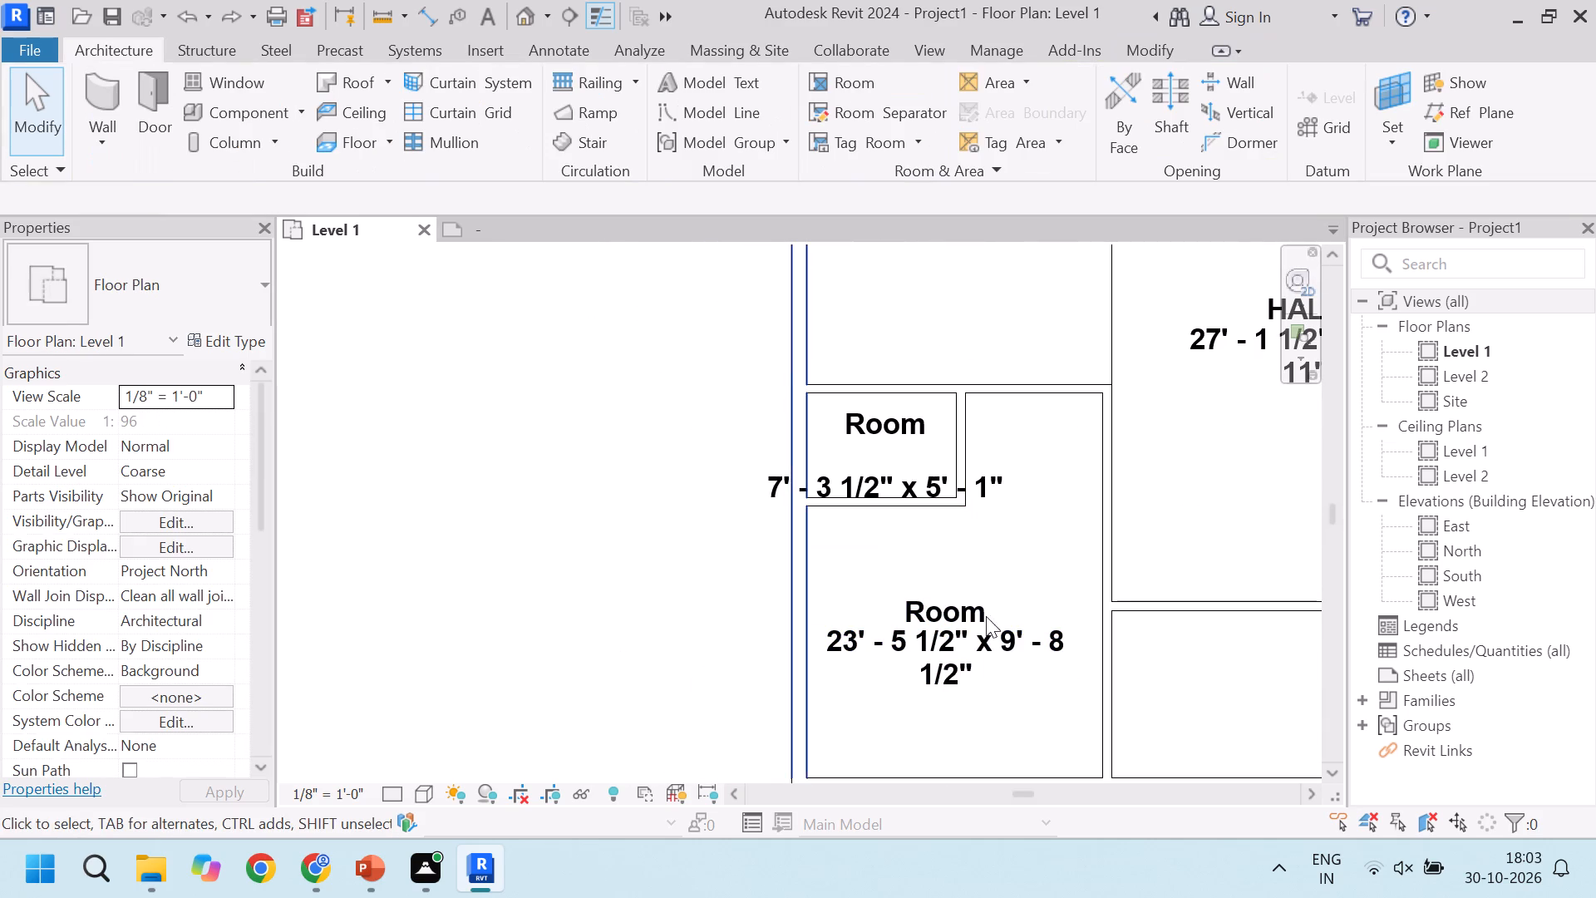
pyautogui.click(944, 615)
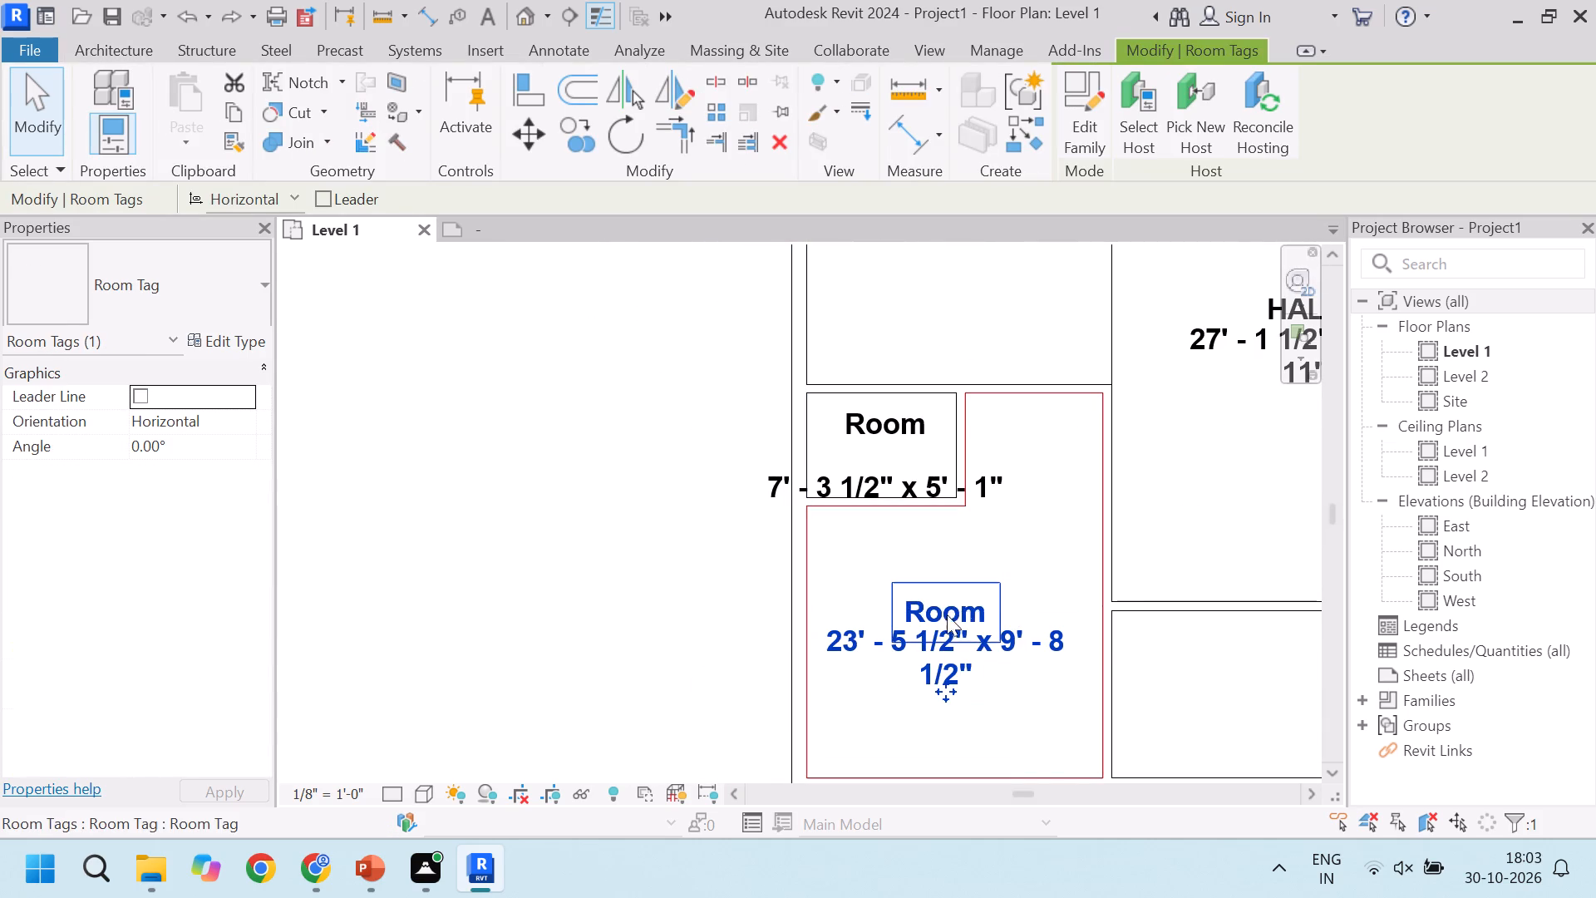
pyautogui.scroll(-4, 800, 677)
pyautogui.click(722, 637)
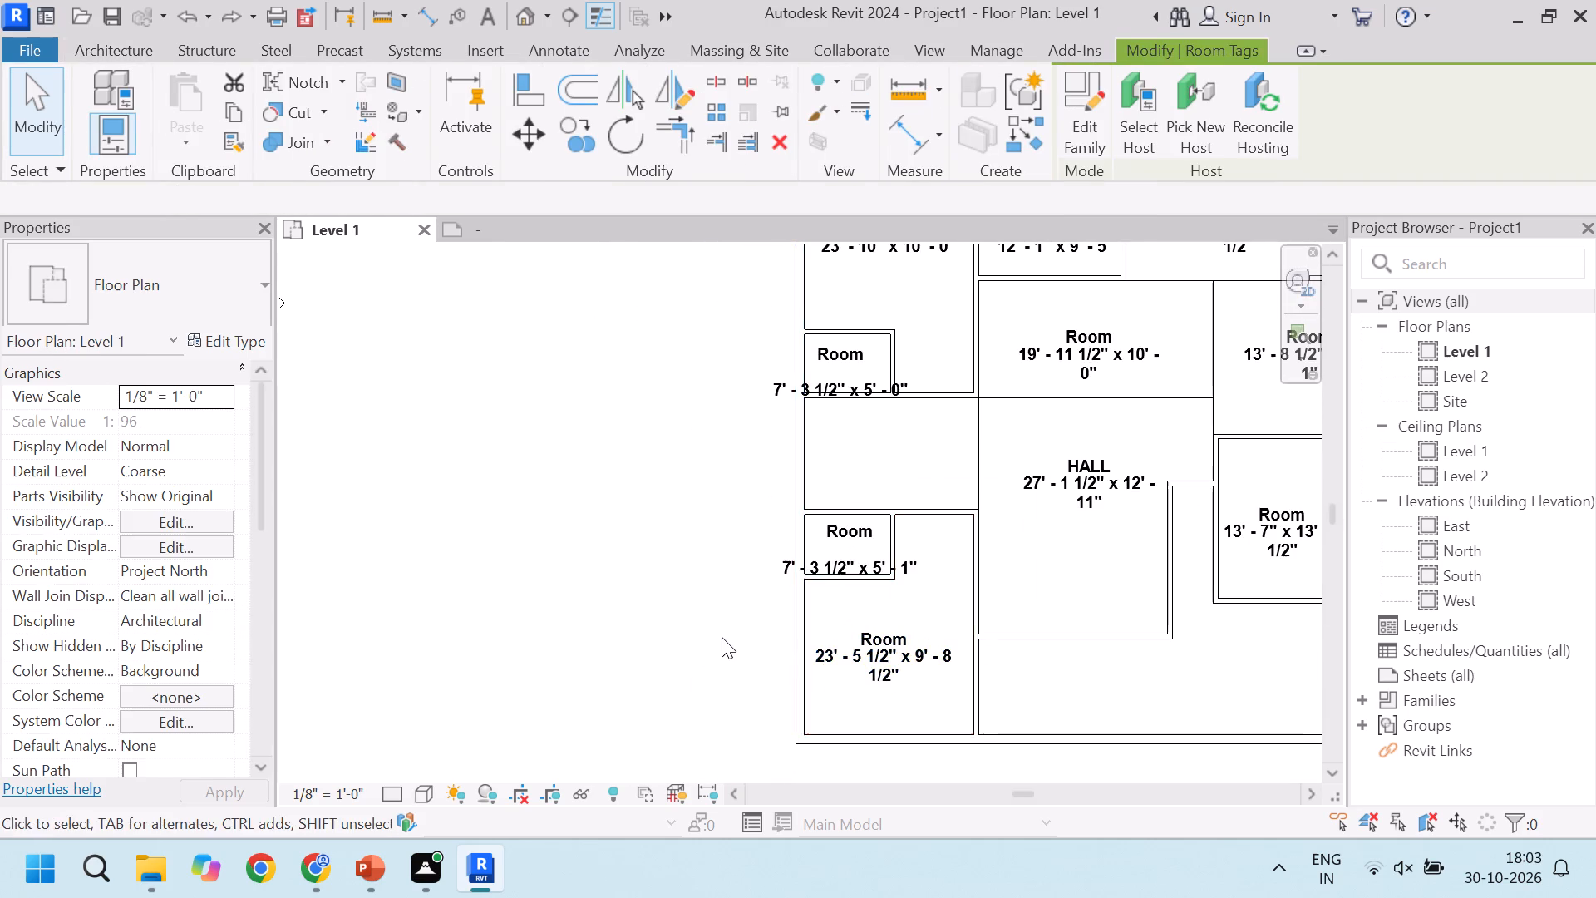
# Move the tag of the 13' - 7" x 13' - 3 1/2" room slightly right, centring it between the side walls.
pyautogui.scroll(-5, 798, 648)
pyautogui.scroll(5, 890, 580)
pyautogui.scroll(5, 975, 527)
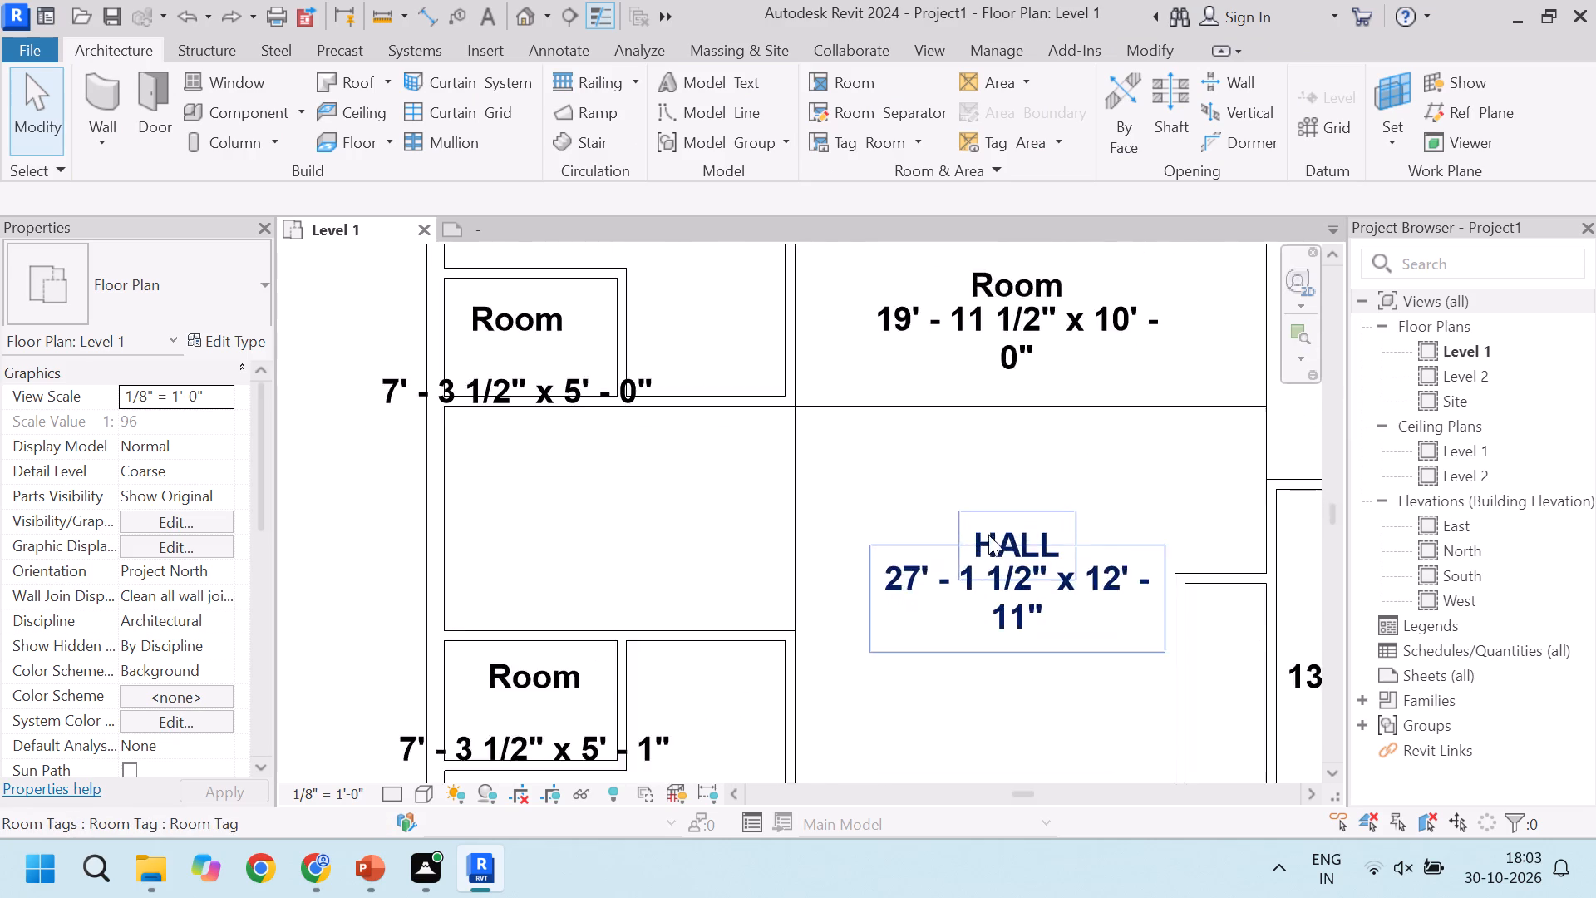
pyautogui.scroll(3, 988, 535)
pyautogui.click(1030, 558)
pyautogui.scroll(-5, 734, 568)
pyautogui.scroll(-5, 993, 599)
pyautogui.scroll(4, 1077, 633)
pyautogui.click(1091, 614)
pyautogui.scroll(4, 1091, 614)
pyautogui.scroll(-4, 1037, 614)
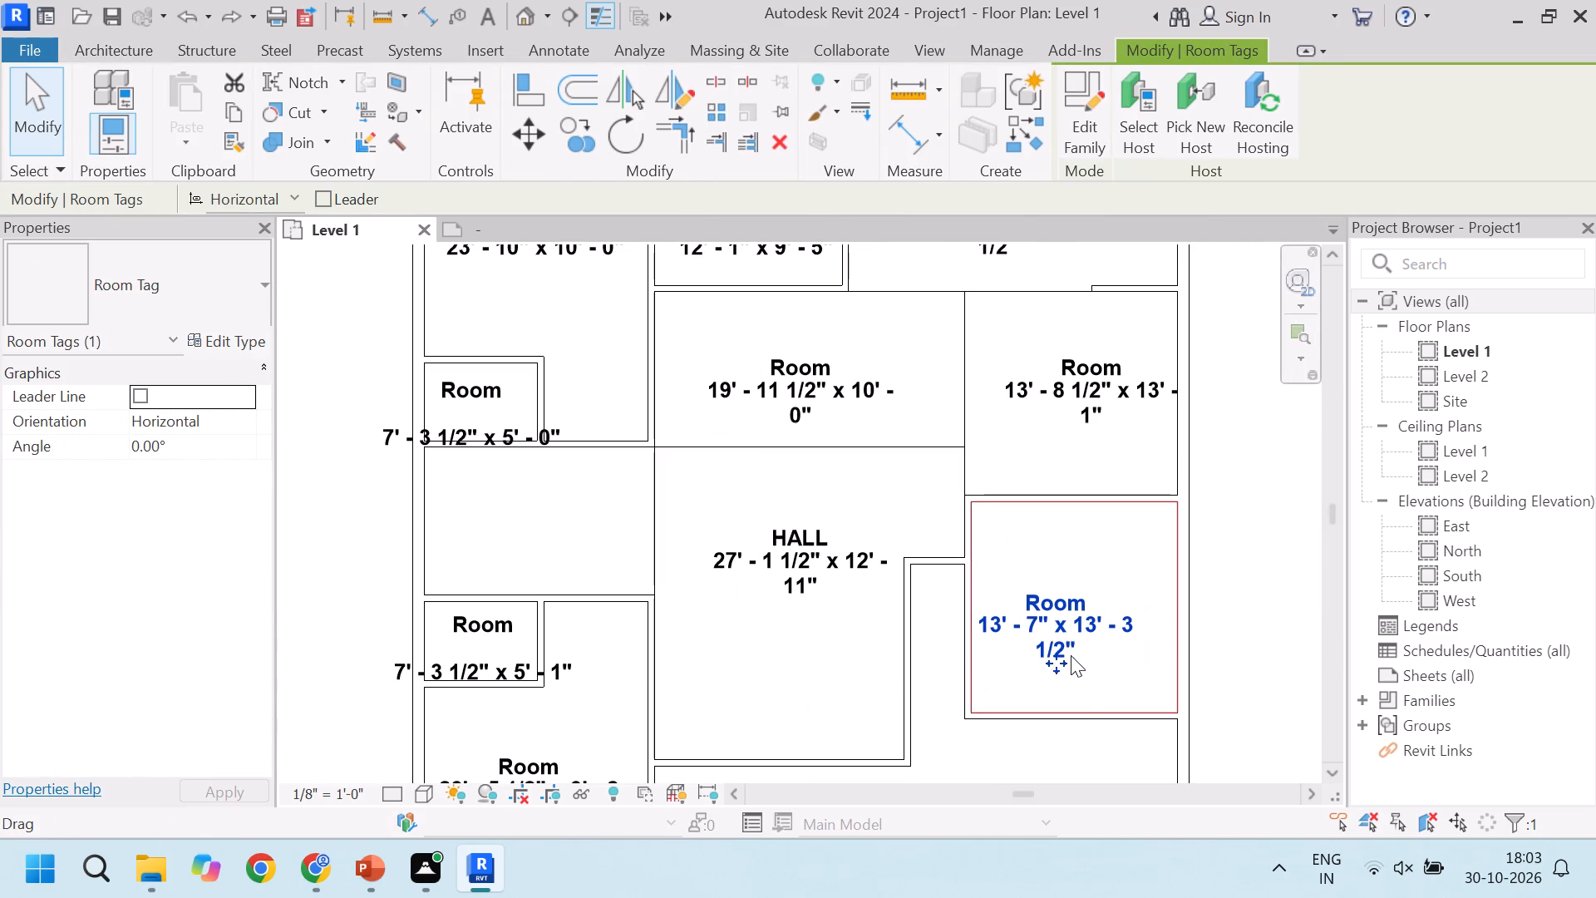
pyautogui.moveTo(1053, 662); pyautogui.dragTo(1073, 662)
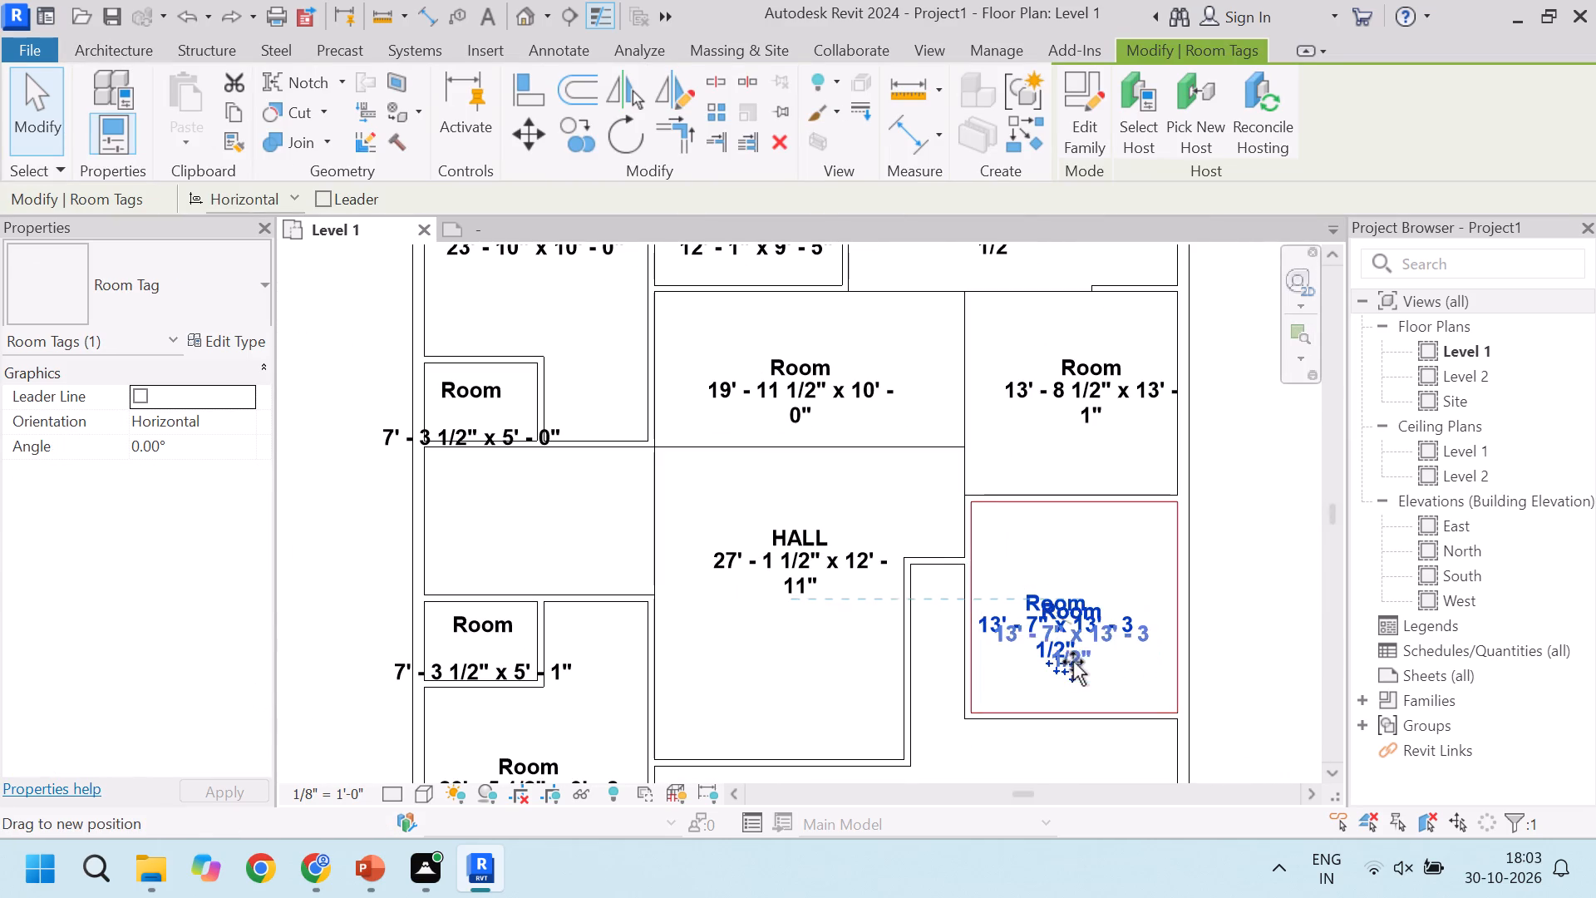
pyautogui.moveTo(1073, 662); pyautogui.dragTo(1075, 652)
pyautogui.click(1256, 548)
# Move the tag of the 13' - 8 1/2" x 13' - 1" room slightly left, centring it between the room's side boundaries.
pyautogui.scroll(-5, 998, 562)
pyautogui.scroll(8, 1030, 460)
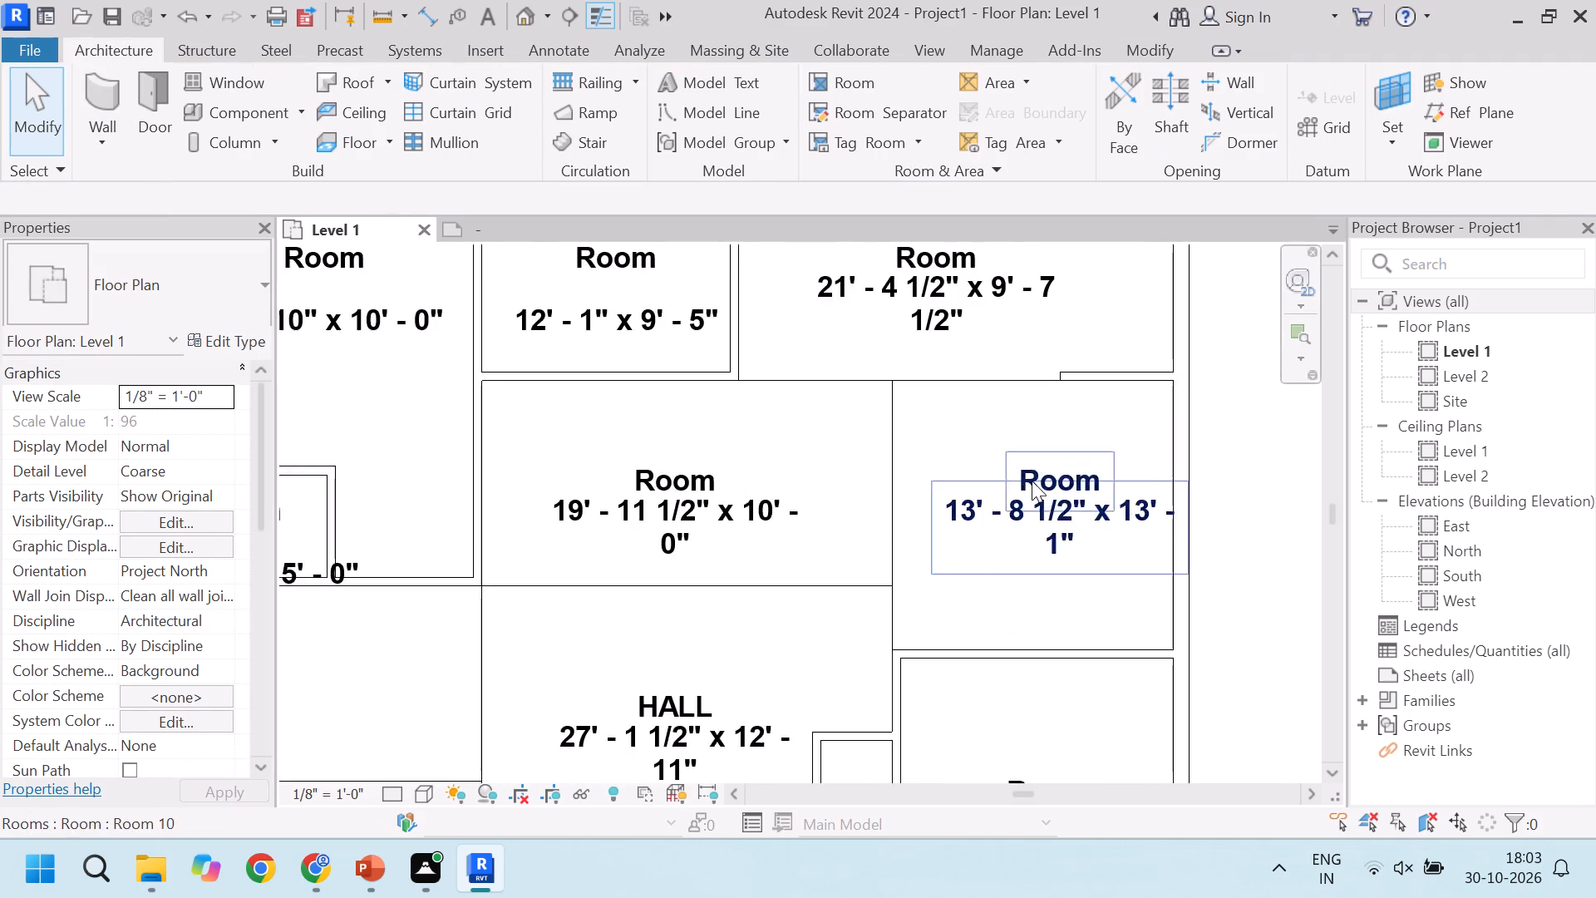
pyautogui.scroll(3, 1032, 481)
pyautogui.scroll(-6, 963, 606)
pyautogui.scroll(6, 1055, 523)
pyautogui.click(969, 615)
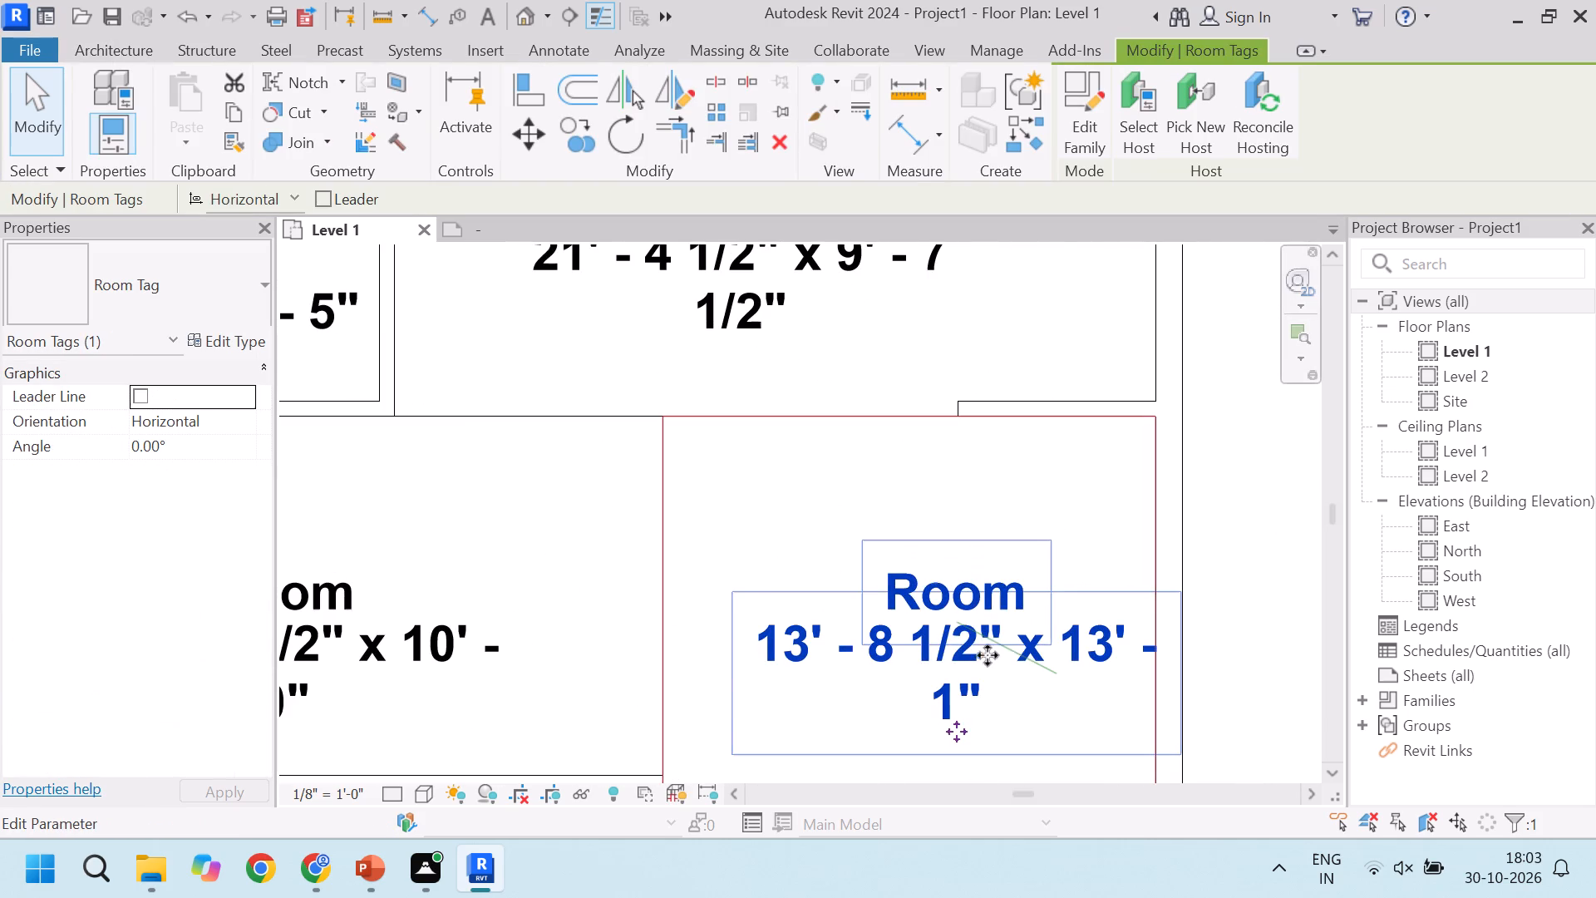
pyautogui.moveTo(950, 730); pyautogui.dragTo(914, 729)
pyautogui.tripleClick(914, 729)
pyautogui.click(914, 729)
pyautogui.scroll(-7, 919, 643)
pyautogui.click(1091, 614)
pyautogui.scroll(-6, 952, 589)
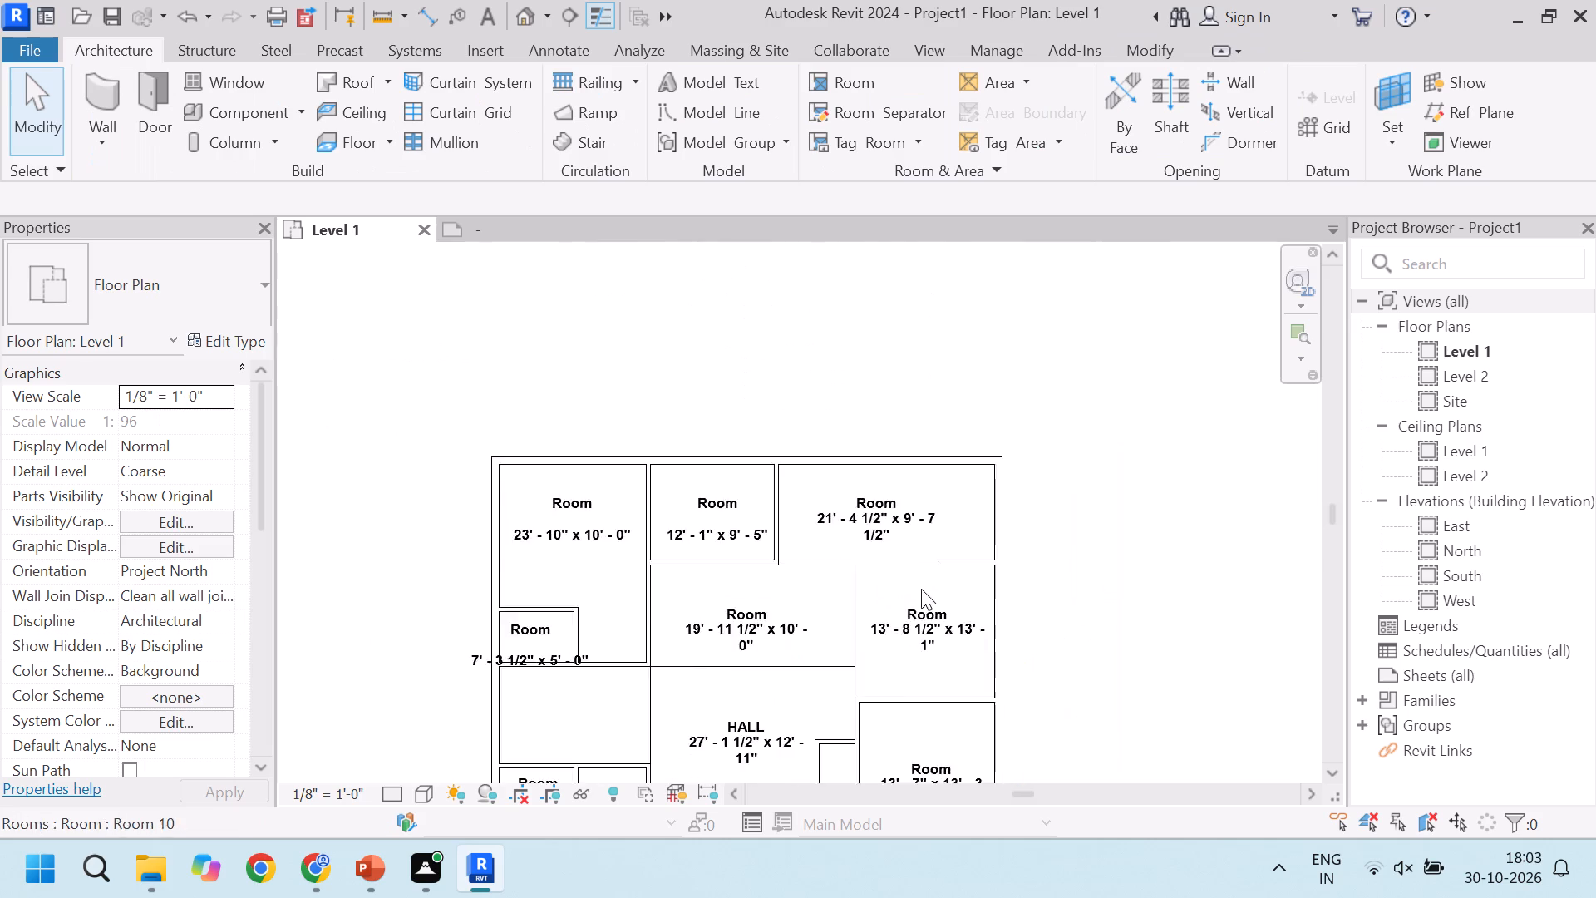
# Shift the tag of the 12' - 1" x 9' - 5" top-middle room slightly left, centring it between the side walls.
pyautogui.scroll(5, 847, 505)
pyautogui.scroll(4, 953, 575)
pyautogui.scroll(-4, 667, 592)
pyautogui.scroll(5, 601, 665)
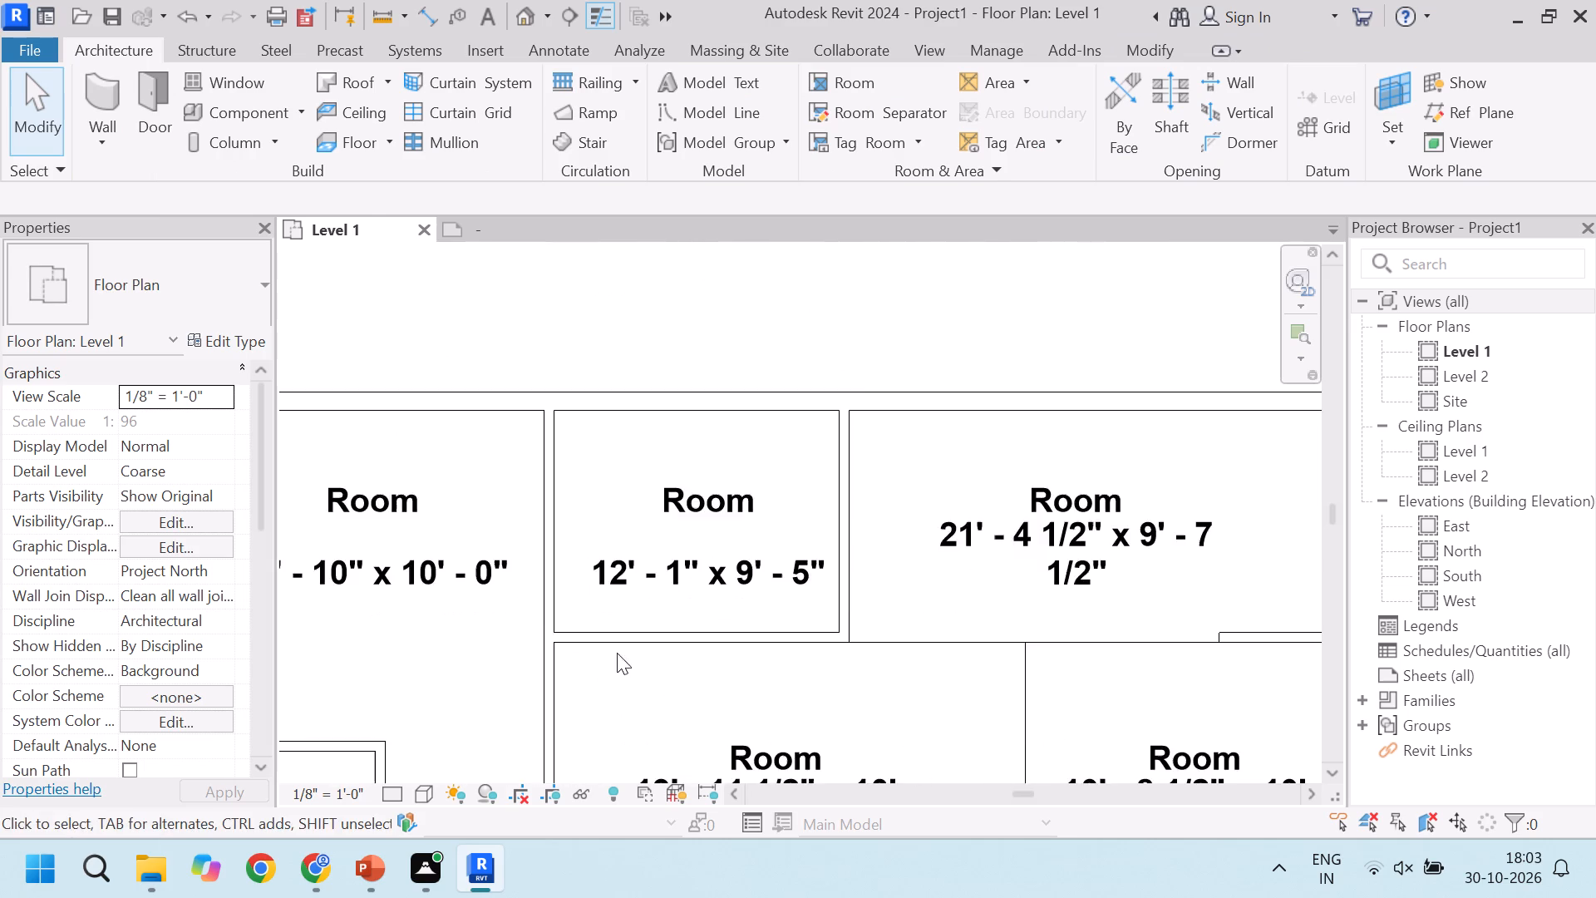
pyautogui.scroll(5, 728, 581)
pyautogui.click(750, 571)
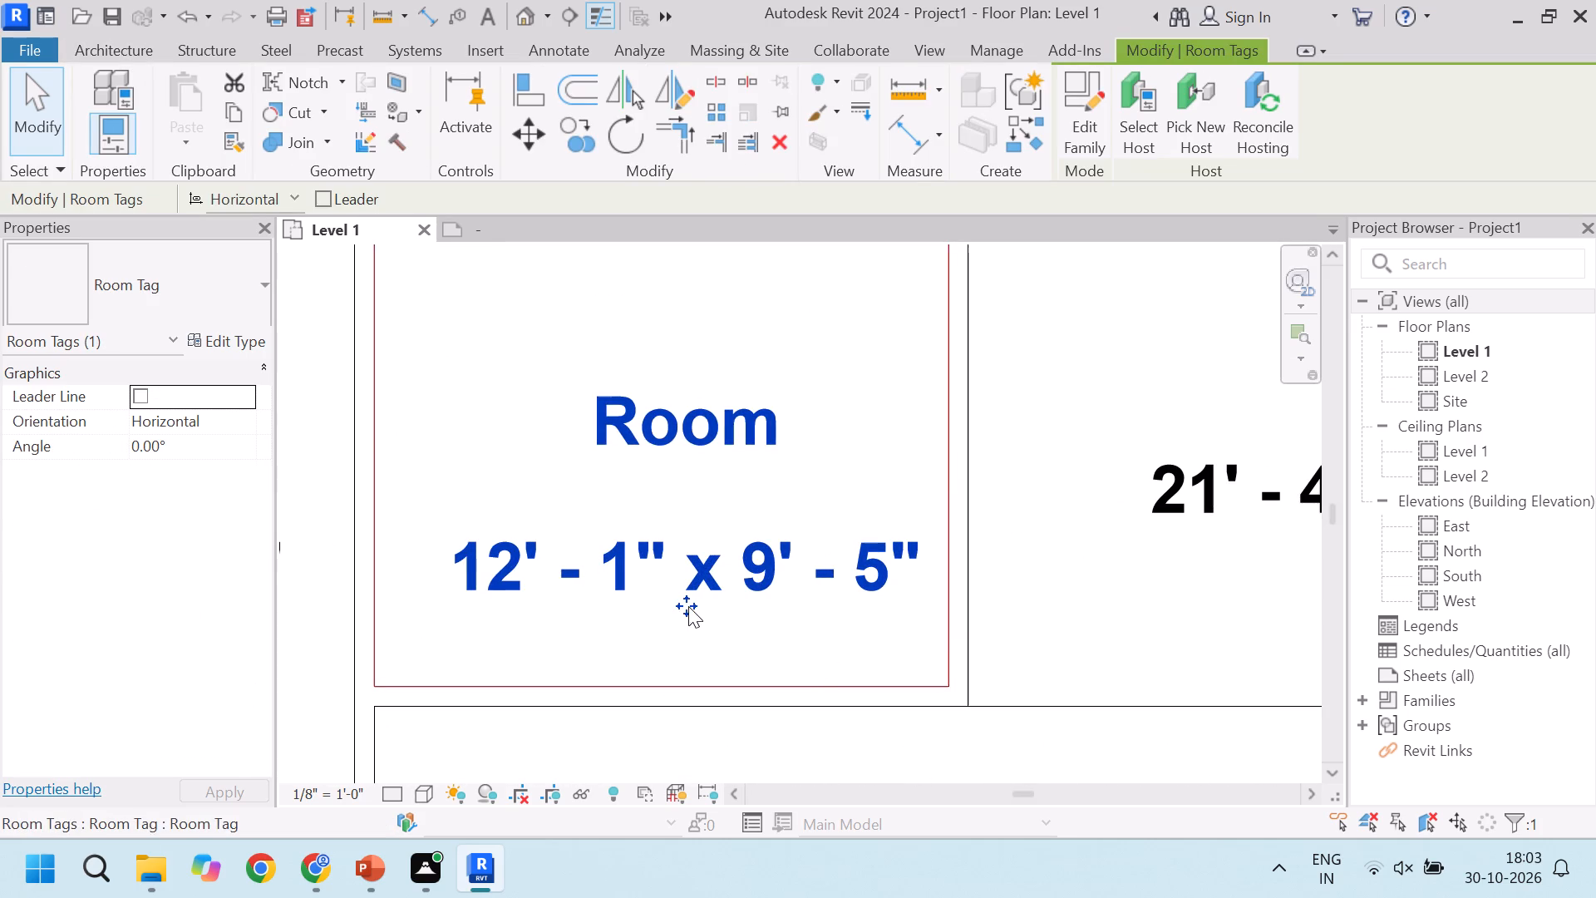
pyautogui.moveTo(688, 606); pyautogui.dragTo(662, 606)
pyautogui.scroll(-7, 784, 604)
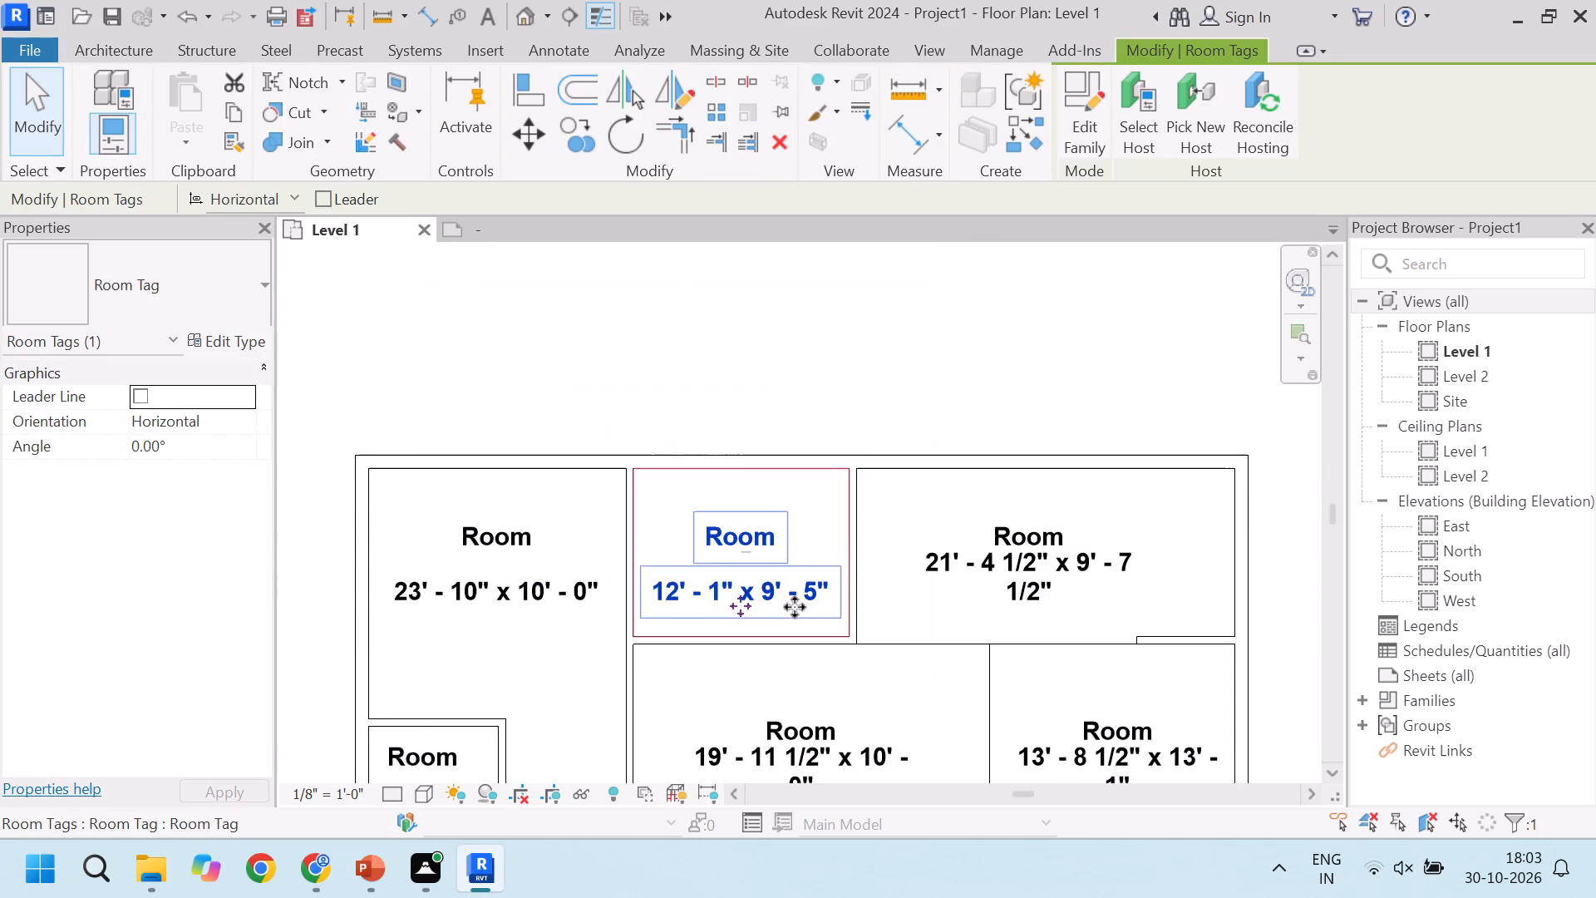
pyautogui.scroll(-6, 795, 607)
pyautogui.click(916, 459)
# Review the whole Level 1 plan, checking the tag placement in each room and the room separation lines.
pyautogui.scroll(-5, 938, 514)
pyautogui.scroll(11, 906, 568)
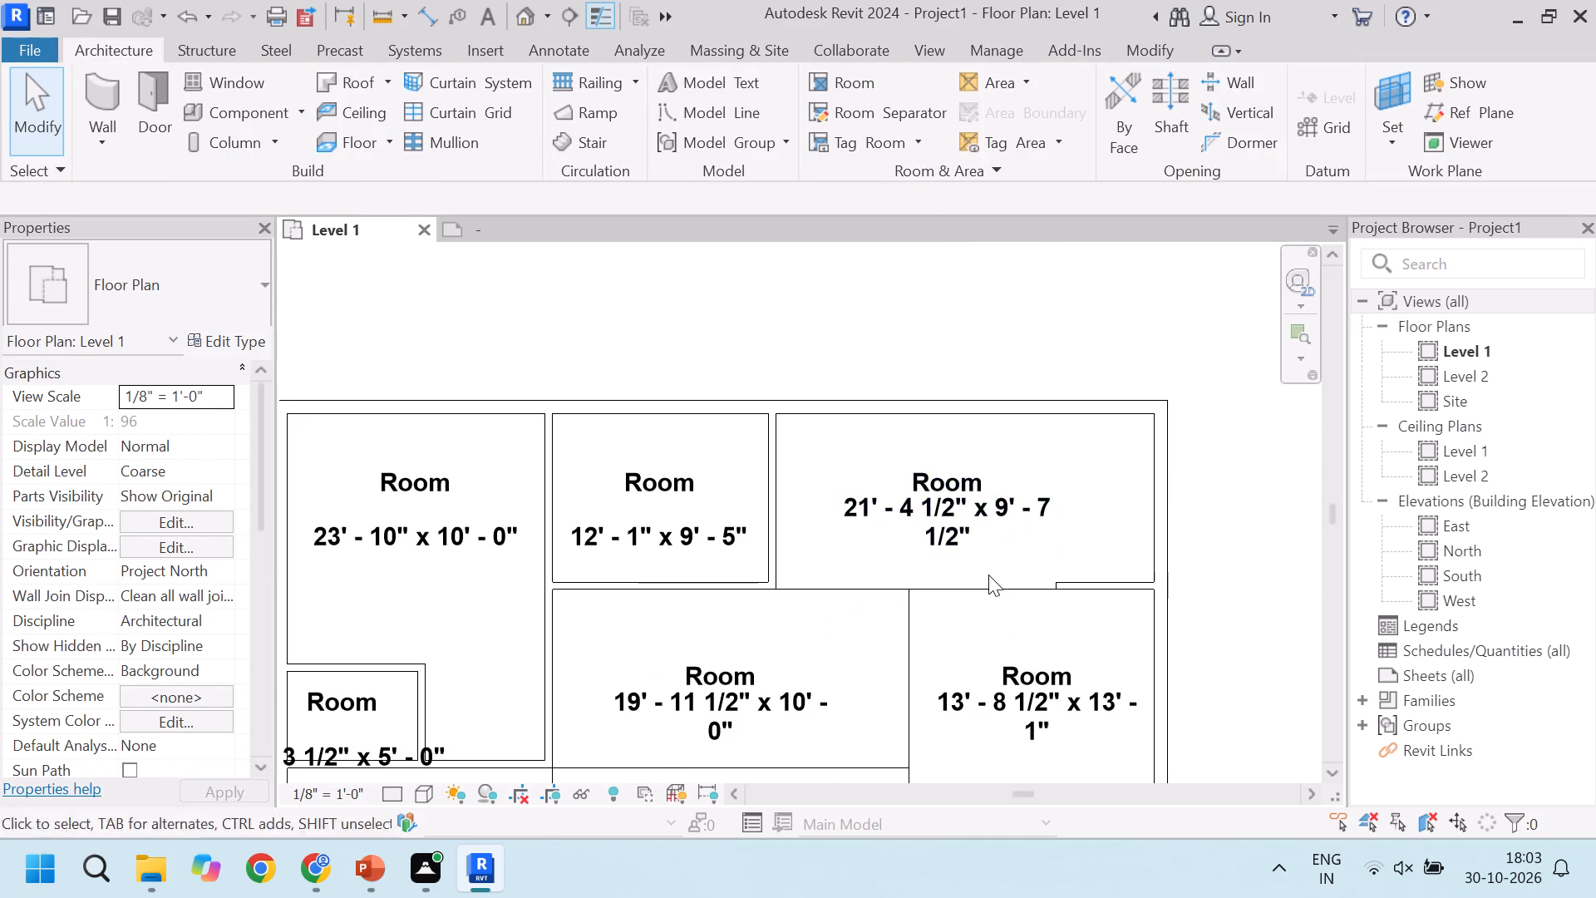
pyautogui.scroll(6, 993, 529)
pyautogui.scroll(-7, 788, 573)
pyautogui.scroll(4, 780, 684)
pyautogui.scroll(-6, 919, 598)
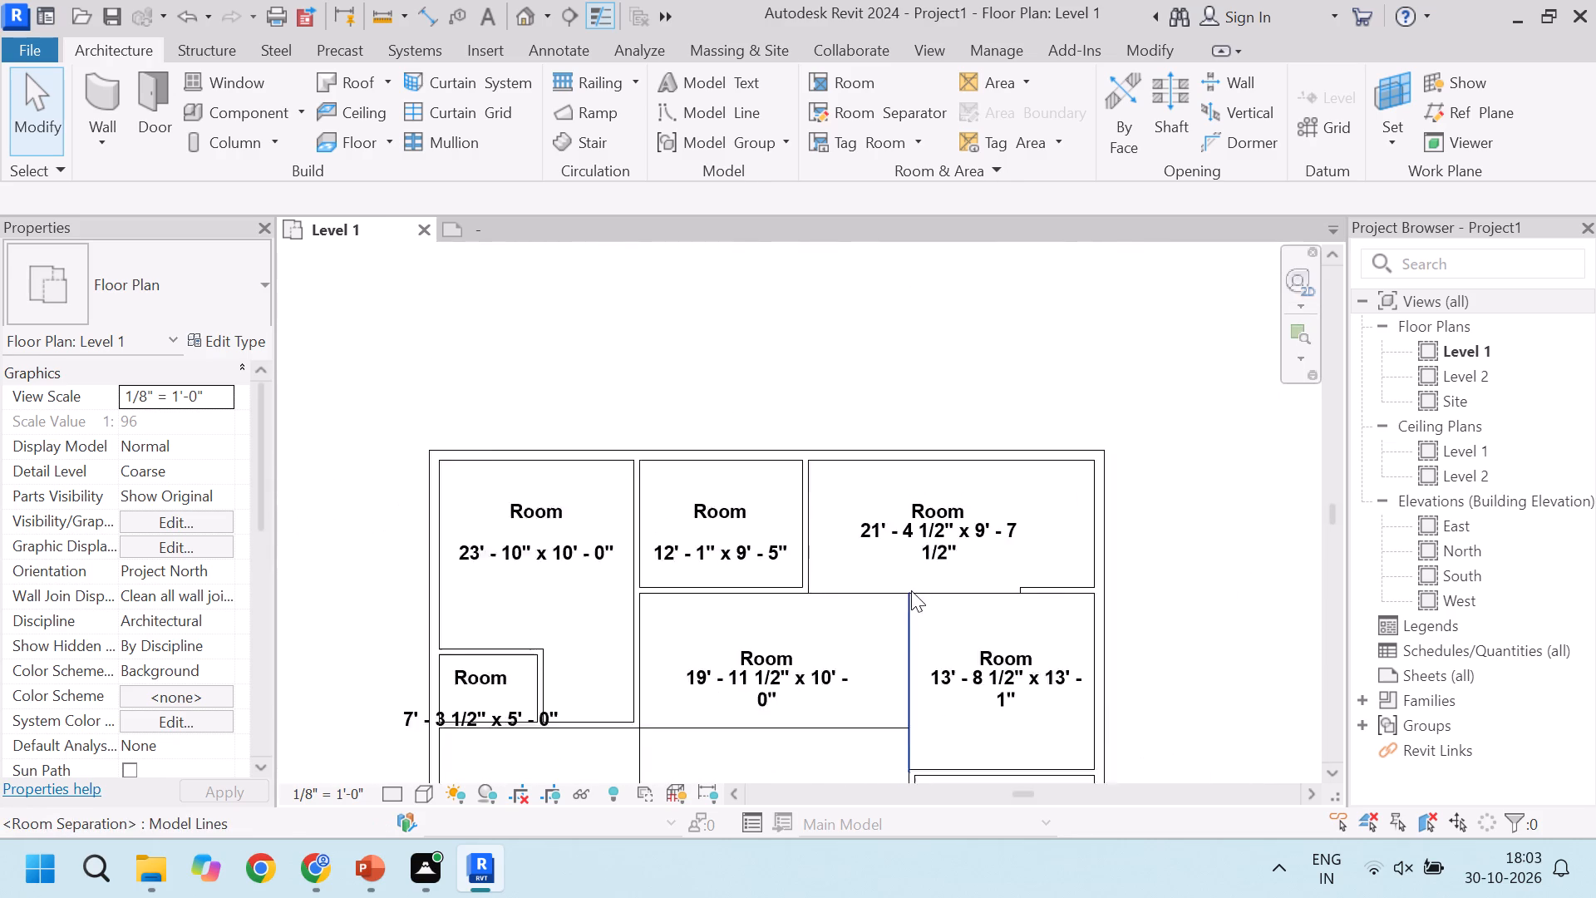
pyautogui.scroll(5, 871, 639)
pyautogui.scroll(-7, 883, 591)
pyautogui.scroll(4, 855, 608)
pyautogui.scroll(-3, 953, 582)
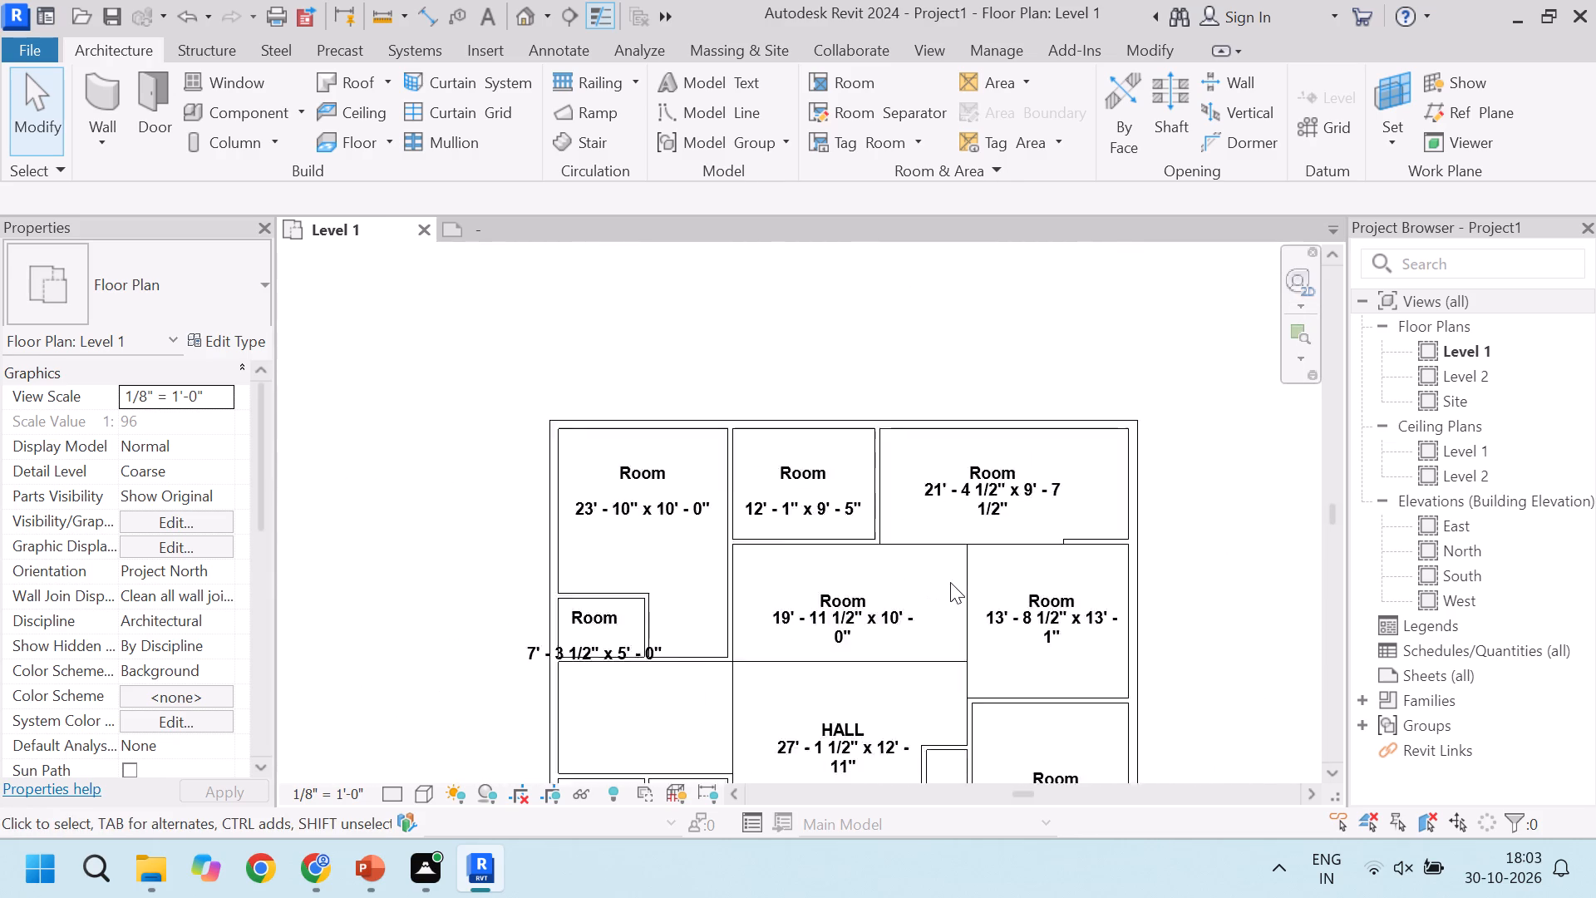
pyautogui.scroll(-4, 950, 582)
pyautogui.scroll(-4, 879, 653)
pyautogui.scroll(4, 914, 713)
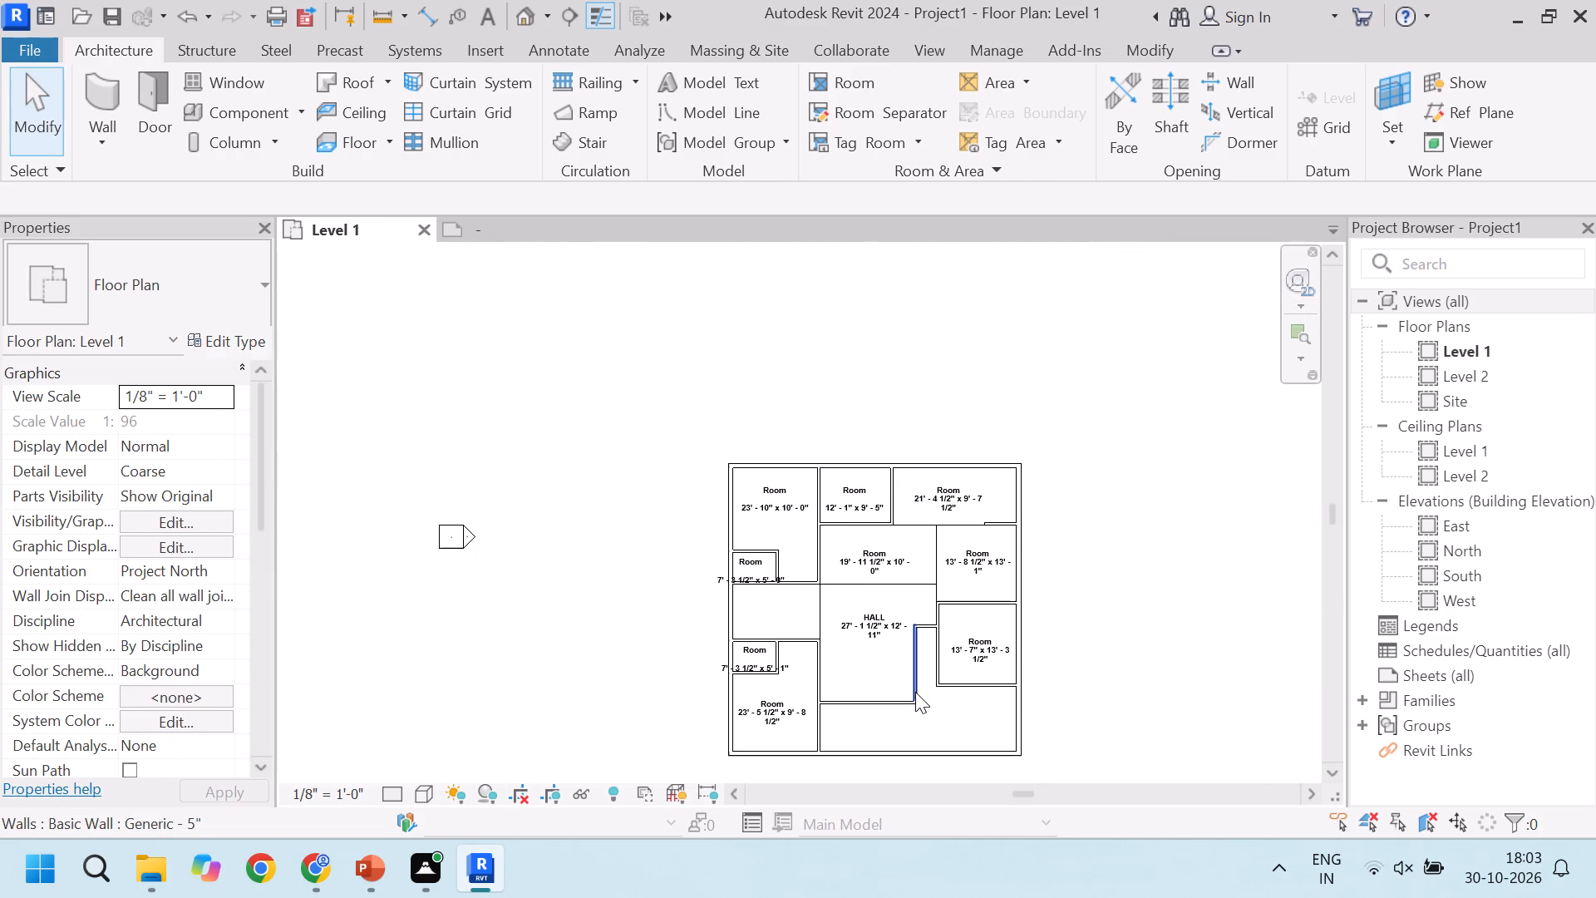
pyautogui.scroll(-4, 562, 702)
pyautogui.scroll(1, 497, 759)
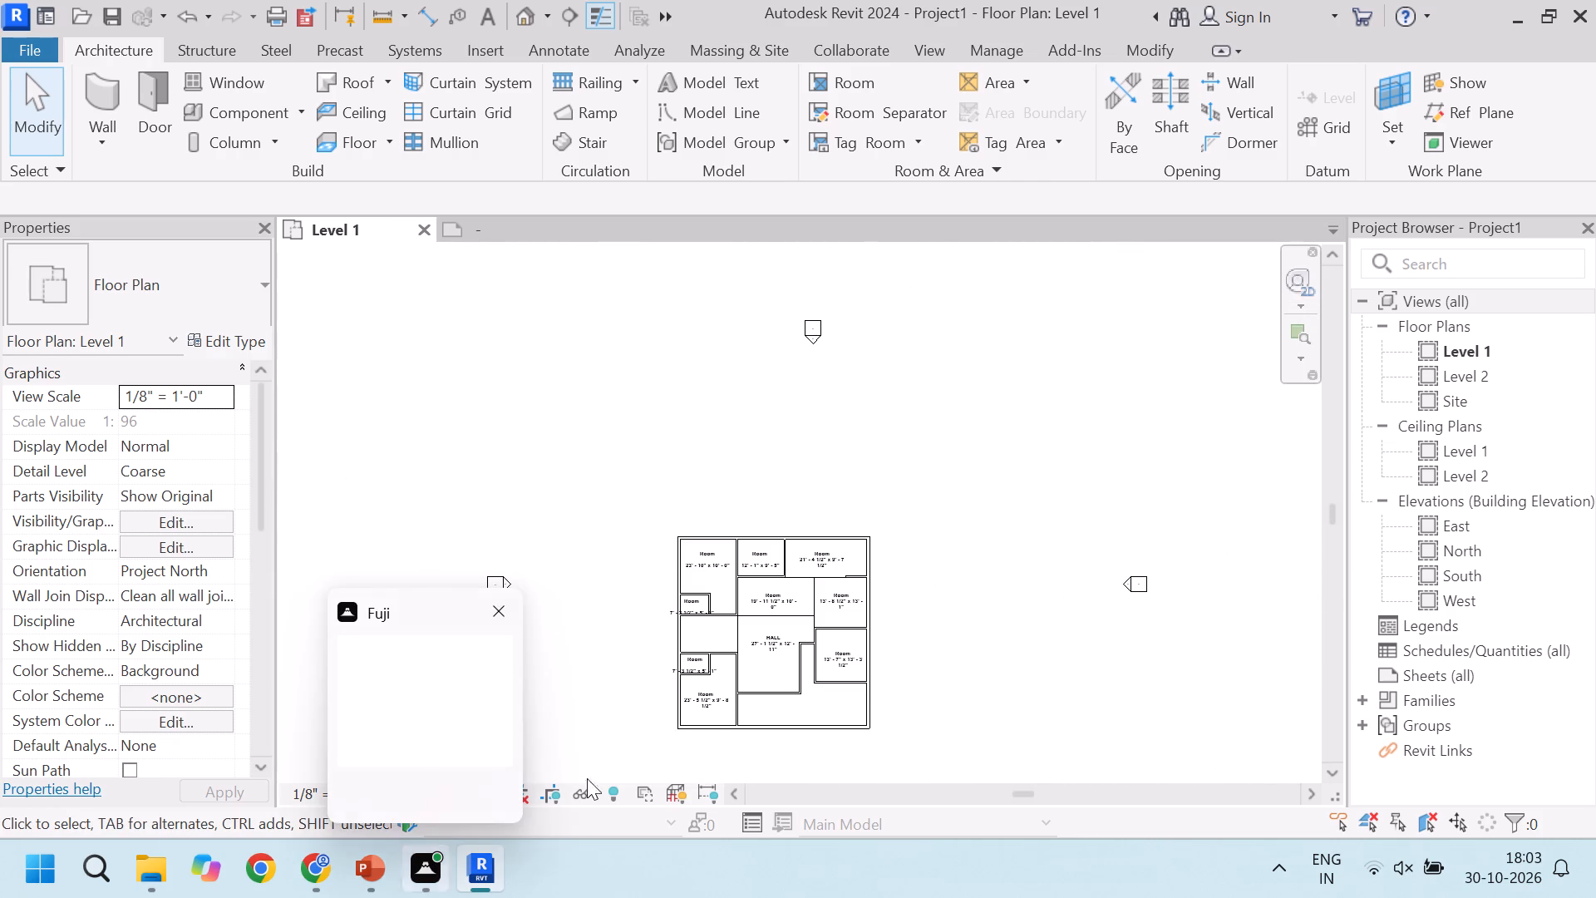
pyautogui.scroll(-3, 828, 480)
pyautogui.scroll(2, 829, 703)
pyautogui.scroll(5, 833, 554)
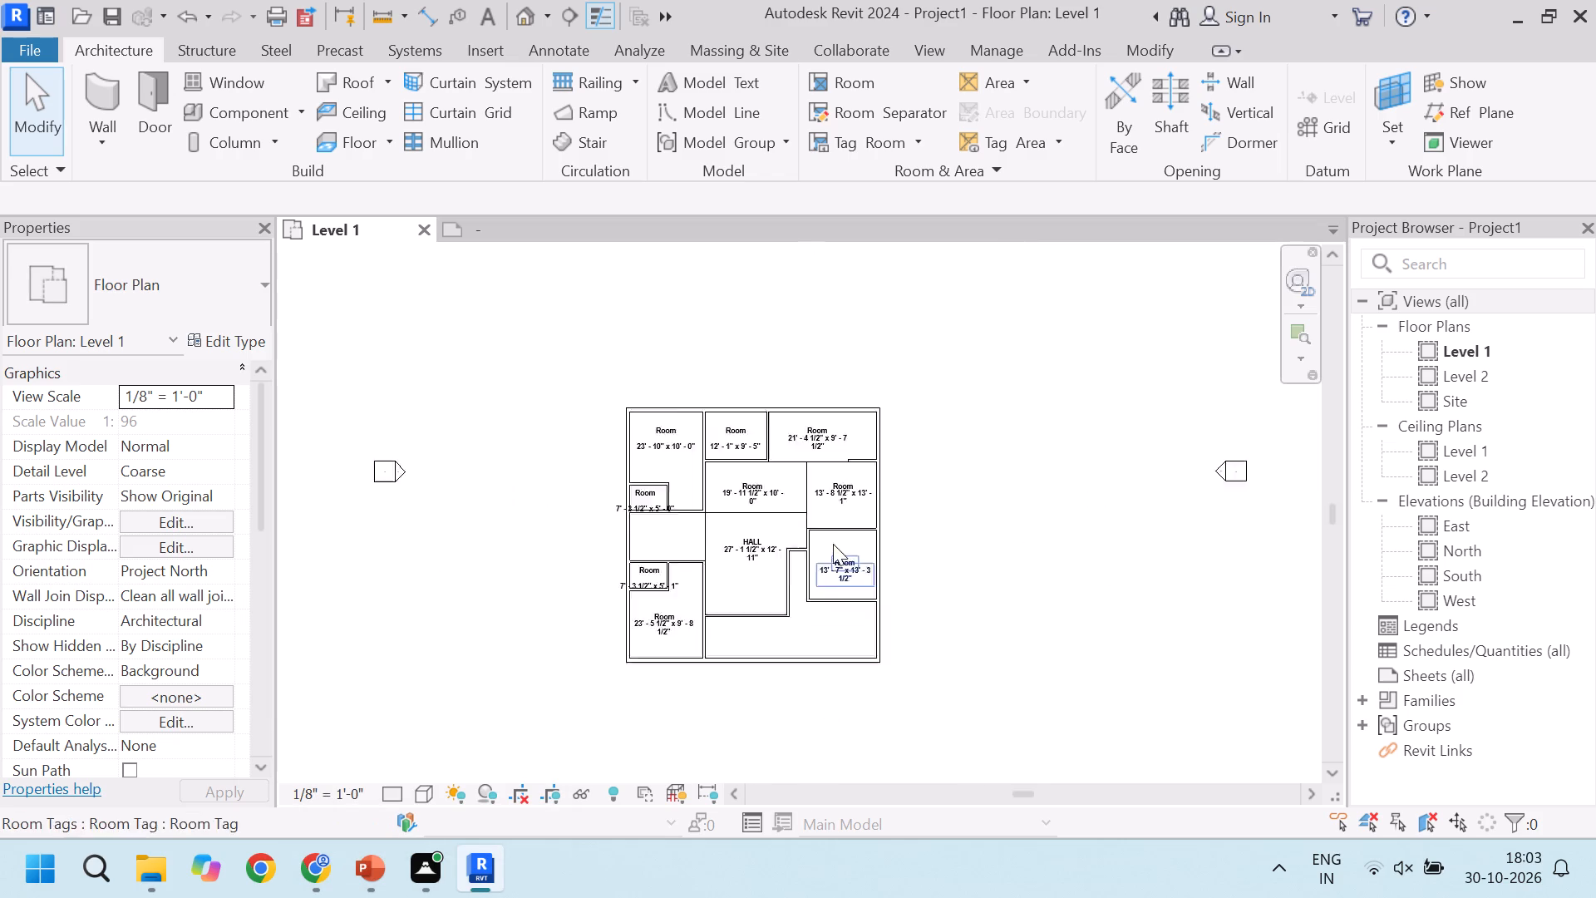
pyautogui.scroll(8, 848, 426)
pyautogui.scroll(-3, 791, 407)
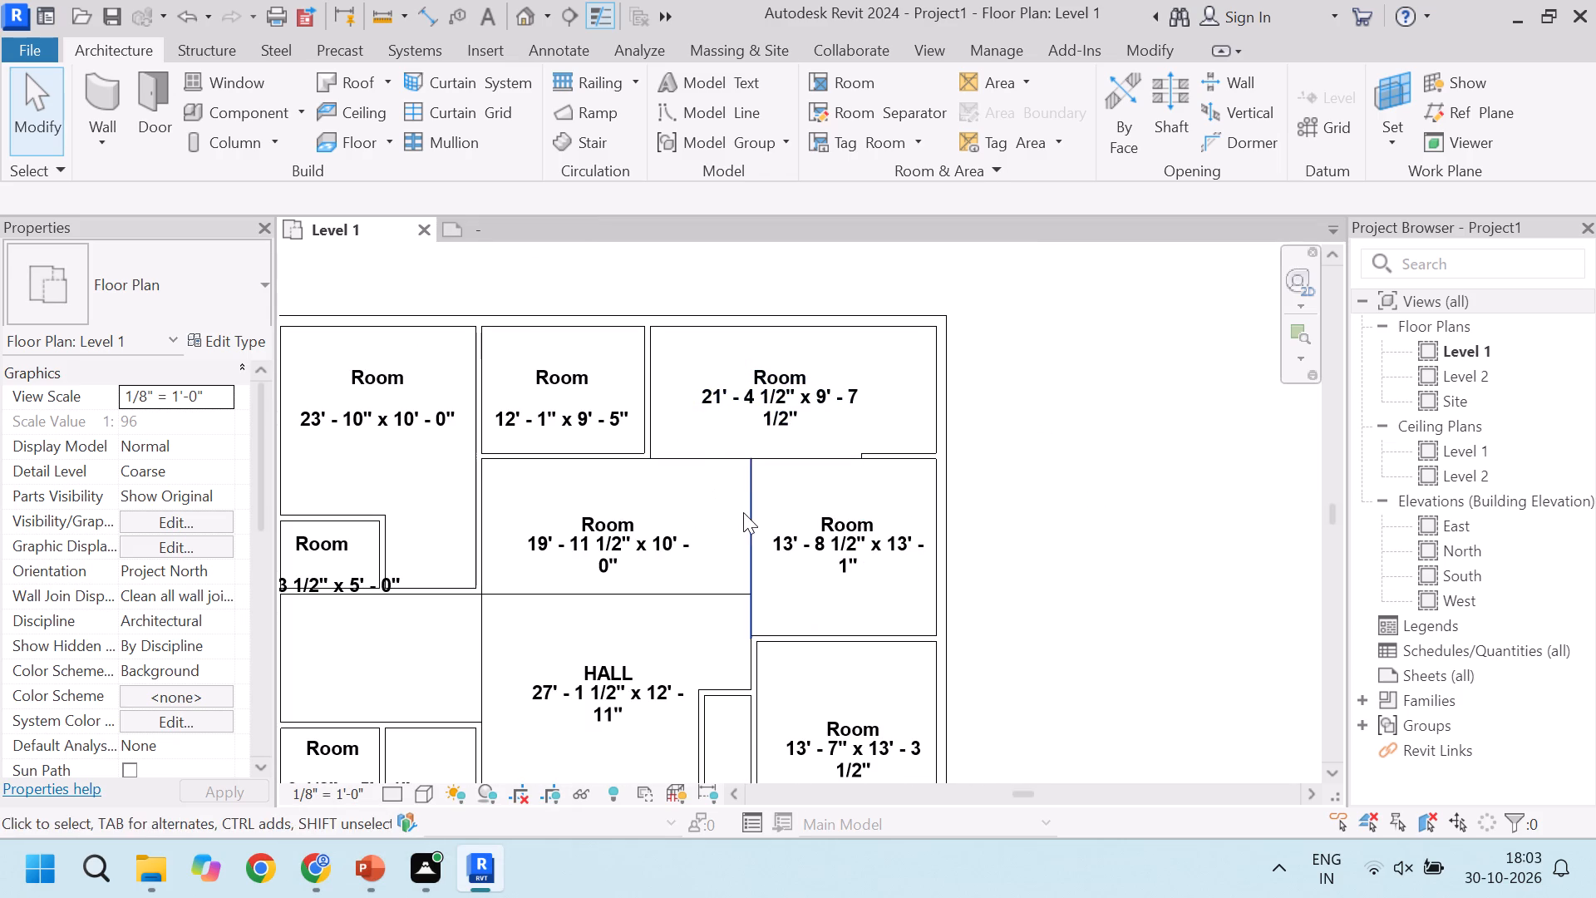
pyautogui.scroll(-4, 740, 526)
pyautogui.scroll(-2, 709, 613)
pyautogui.scroll(5, 643, 670)
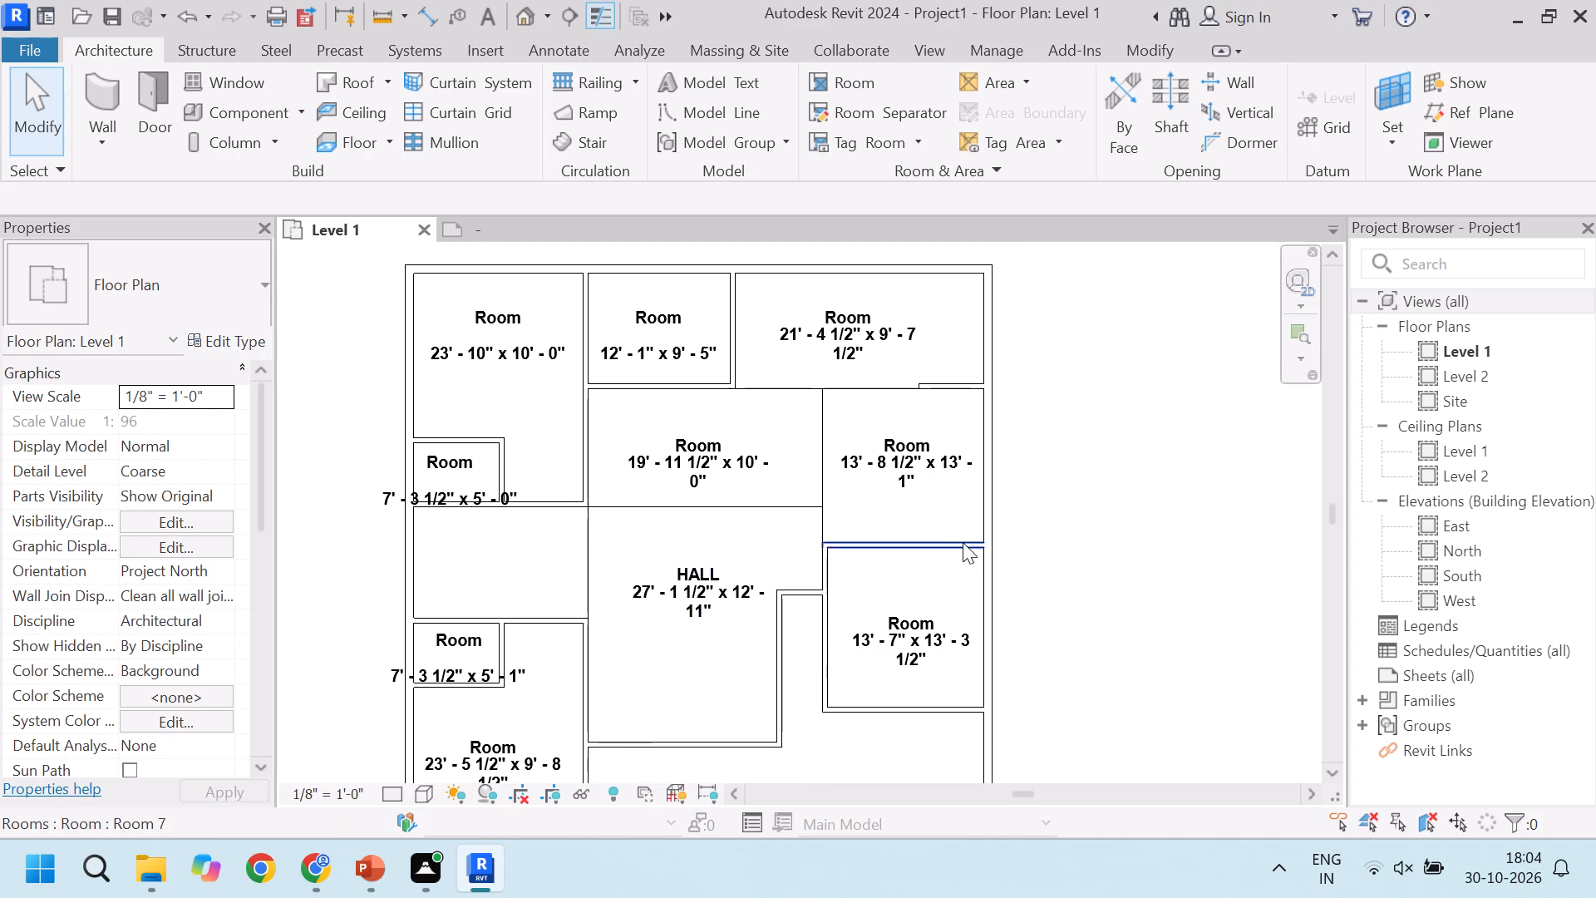
# Inspect the short Generic - 5" wall between HALL and the 13' - 7" x 13' - 3 1/2" room.
pyautogui.scroll(-2, 963, 542)
pyautogui.scroll(4, 911, 624)
pyautogui.scroll(4, 820, 543)
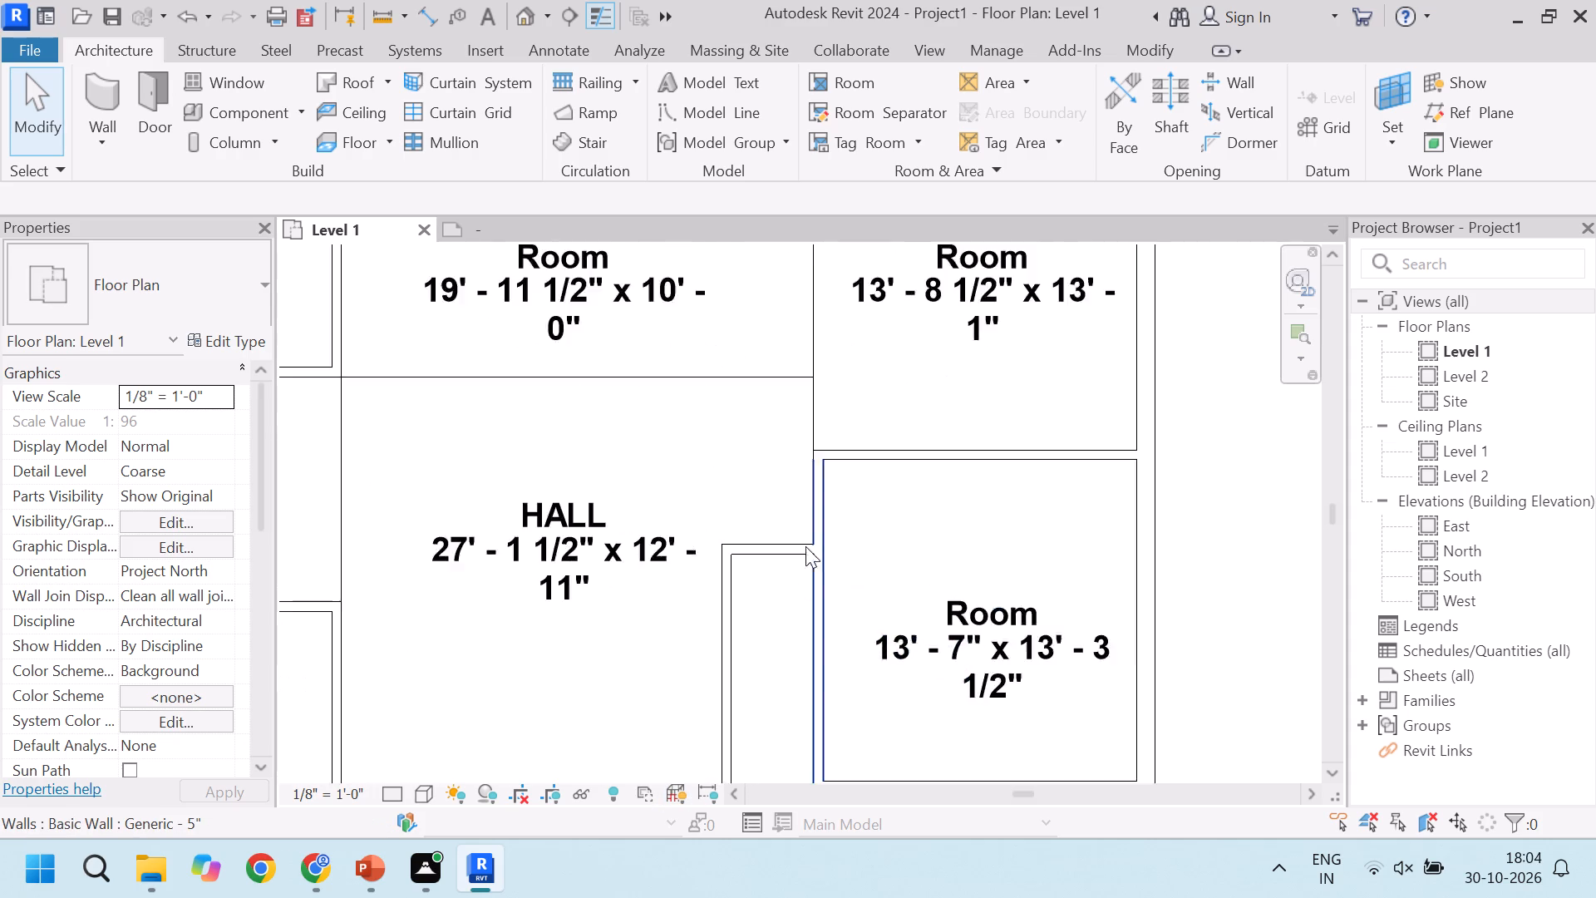
pyautogui.scroll(4, 785, 562)
pyautogui.scroll(-10, 726, 534)
pyautogui.scroll(9, 741, 548)
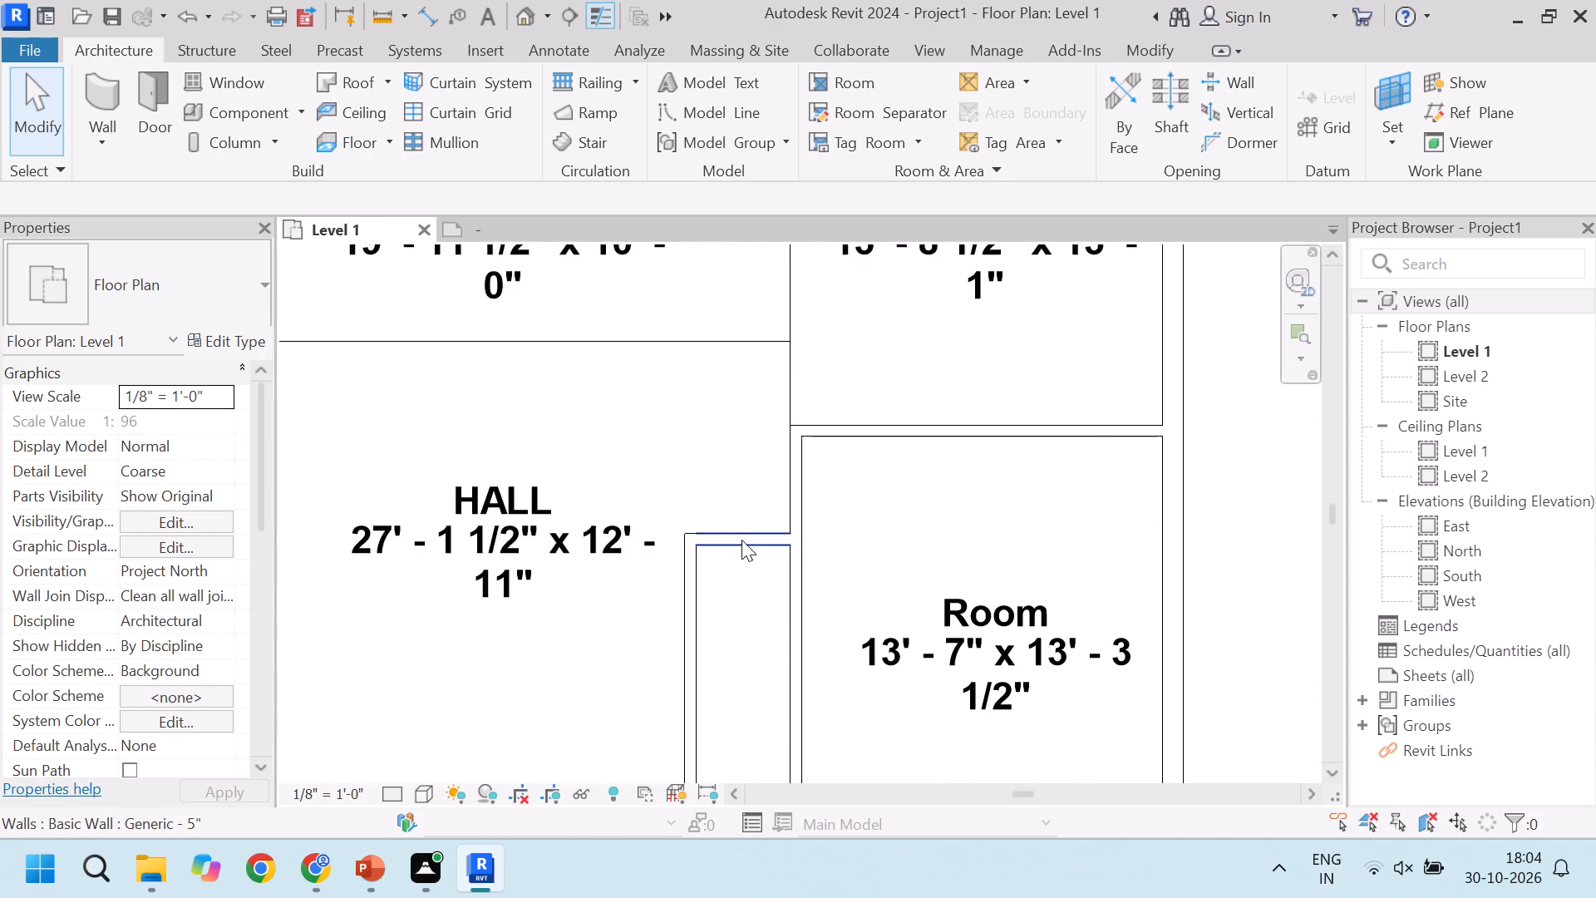
pyautogui.scroll(8, 741, 540)
pyautogui.click(744, 525)
pyautogui.click(748, 513)
pyautogui.scroll(-2, 740, 597)
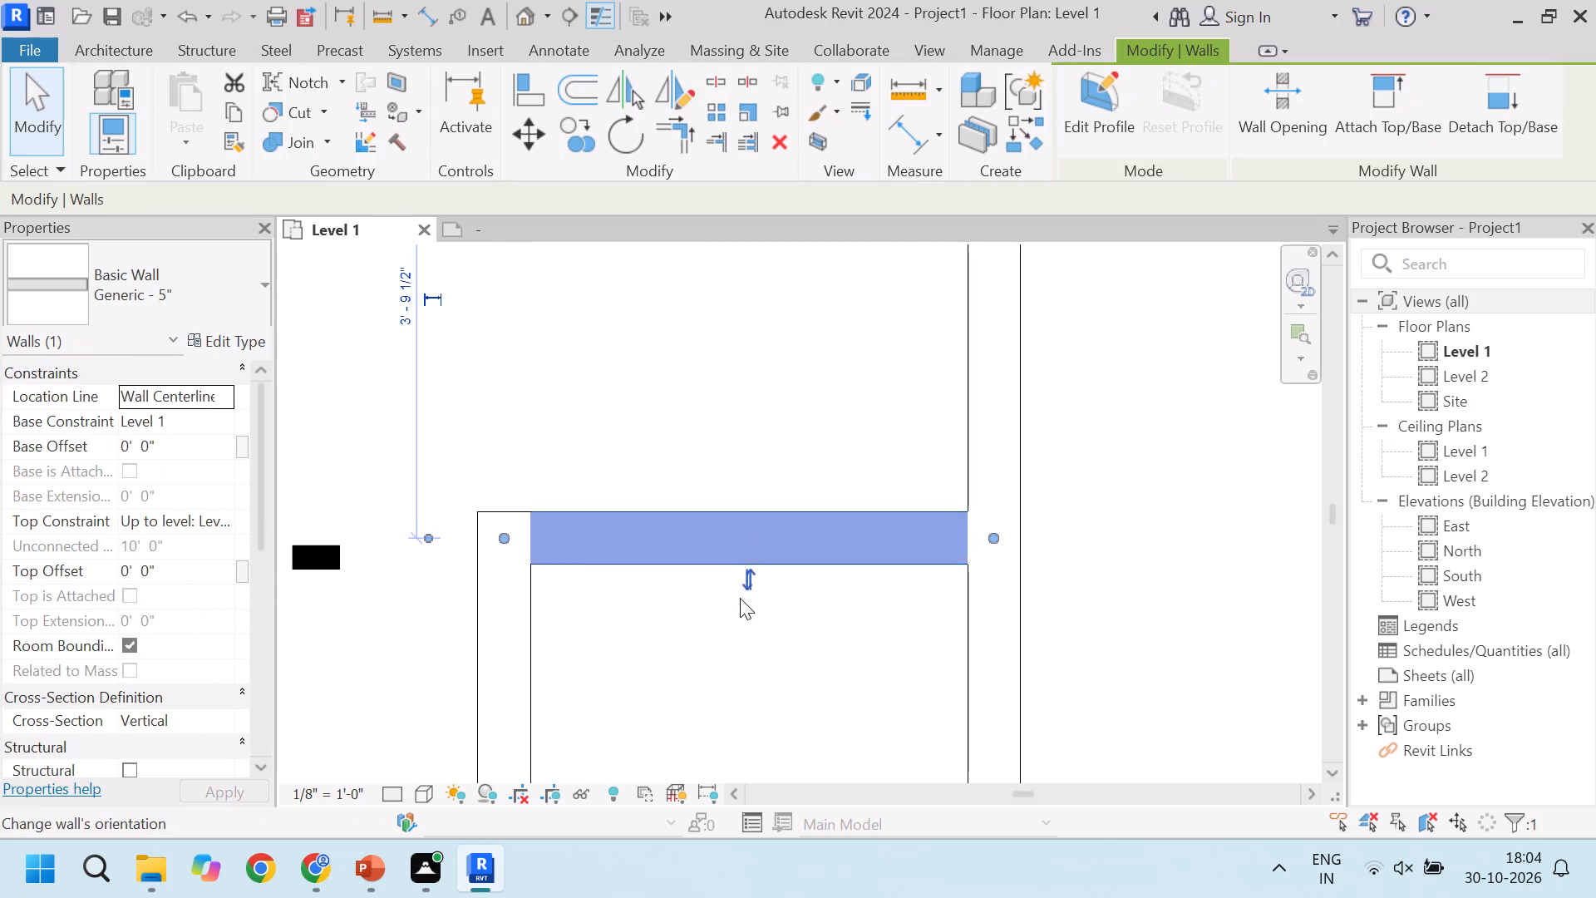
pyautogui.scroll(-8, 740, 598)
pyautogui.scroll(7, 756, 583)
pyautogui.scroll(-13, 622, 595)
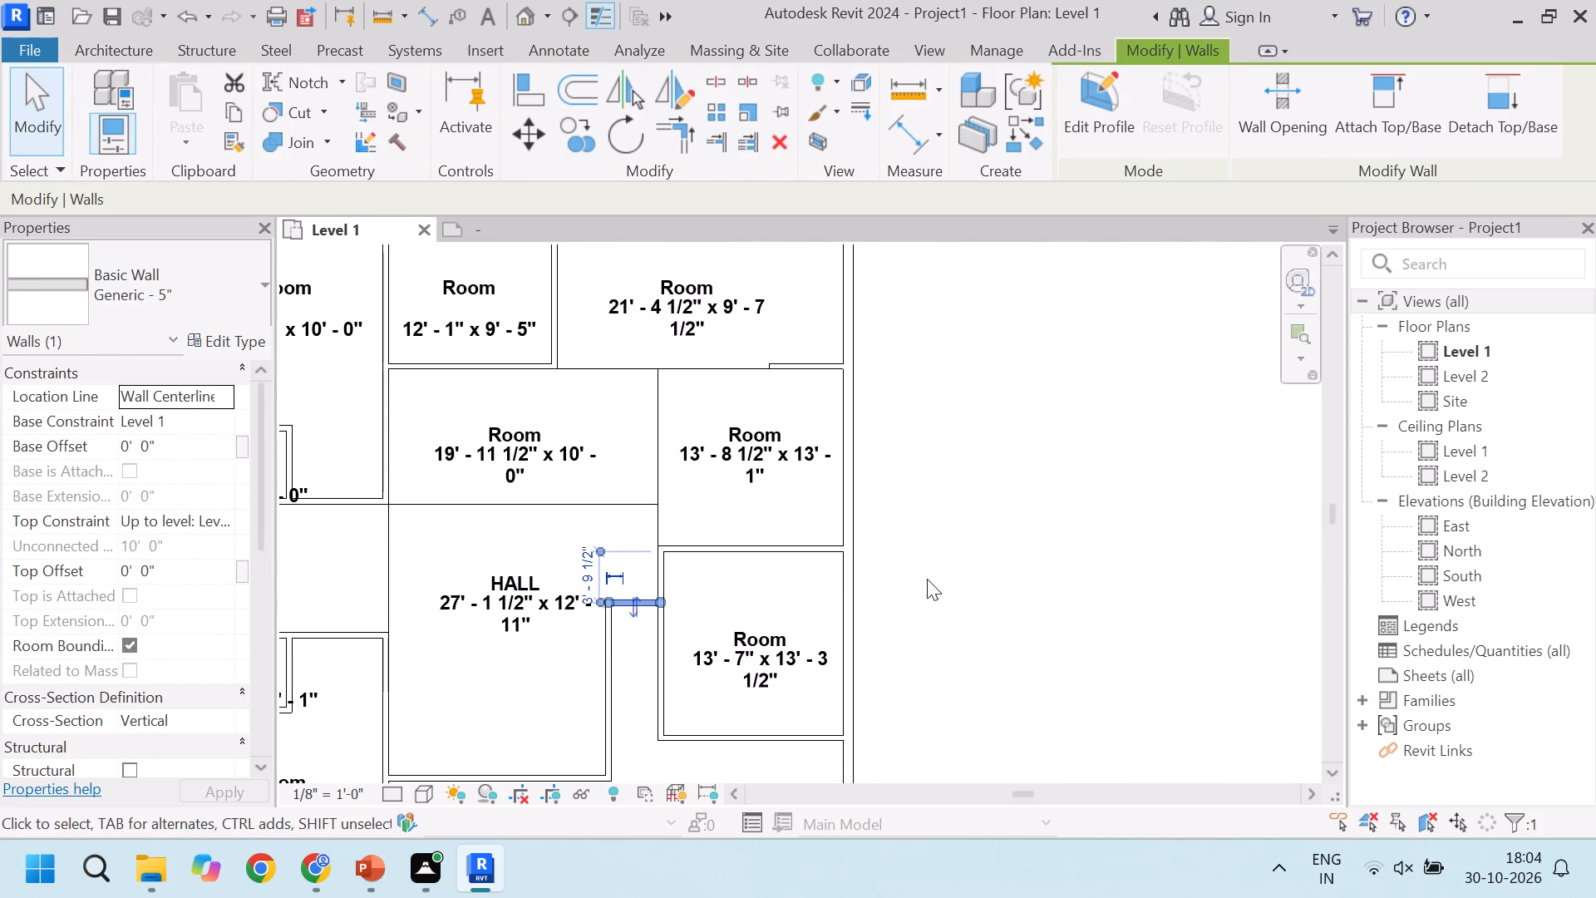
pyautogui.click(927, 579)
# Recheck the plan and the tags of the two lower-left rooms for fit within their walls.
pyautogui.scroll(7, 672, 604)
pyautogui.scroll(-5, 704, 452)
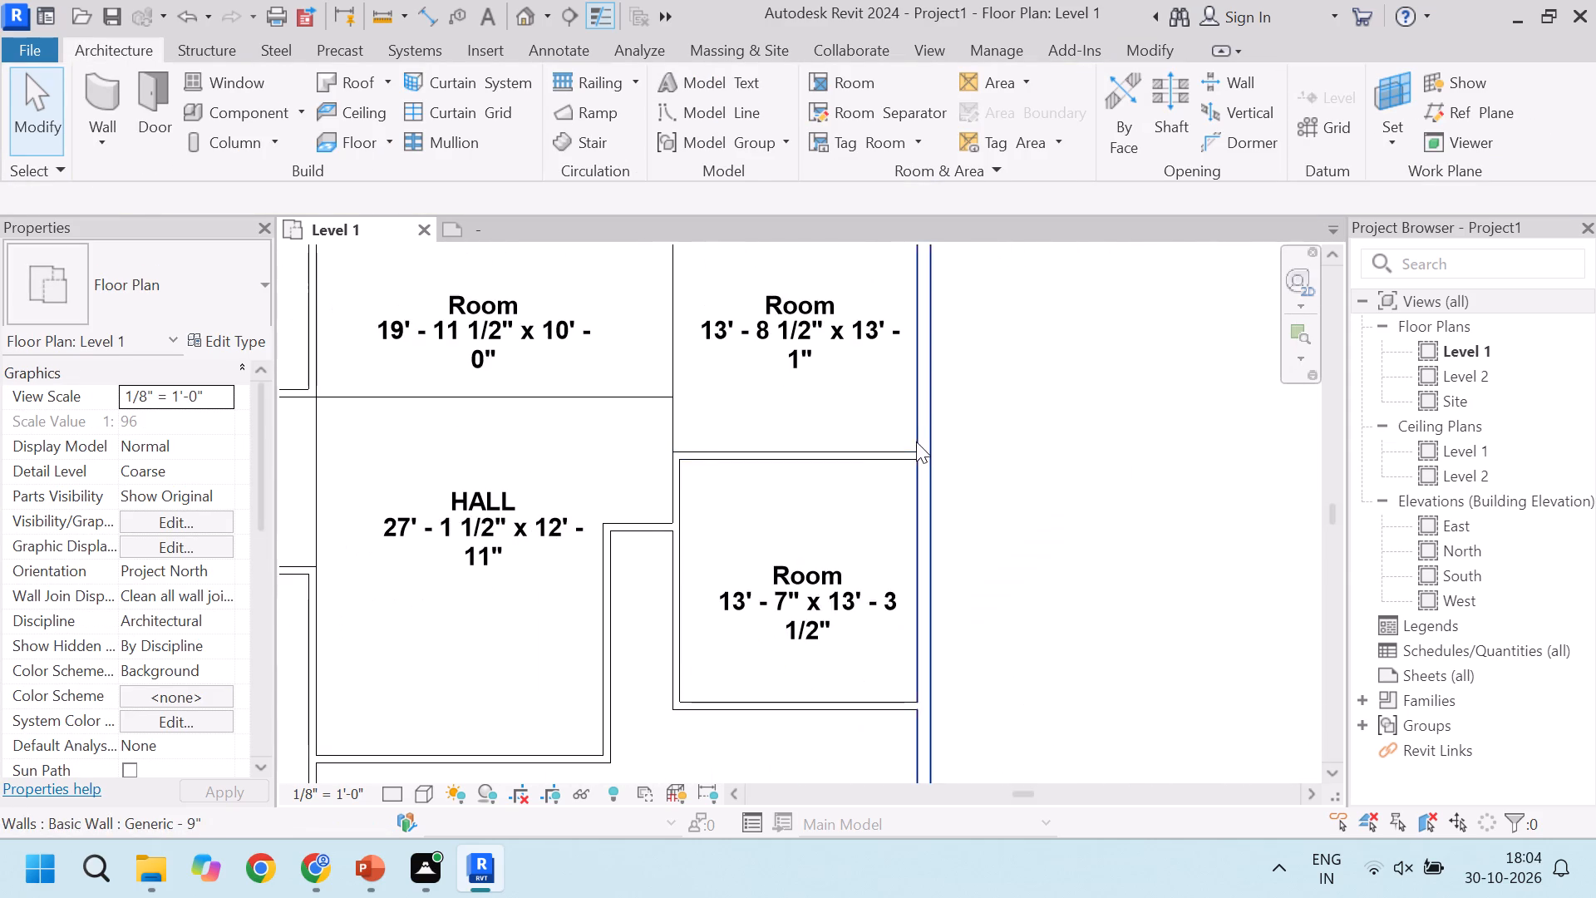
pyautogui.scroll(-7, 916, 442)
pyautogui.scroll(-5, 931, 524)
pyautogui.scroll(6, 901, 582)
pyautogui.scroll(-5, 1006, 596)
pyautogui.scroll(5, 715, 454)
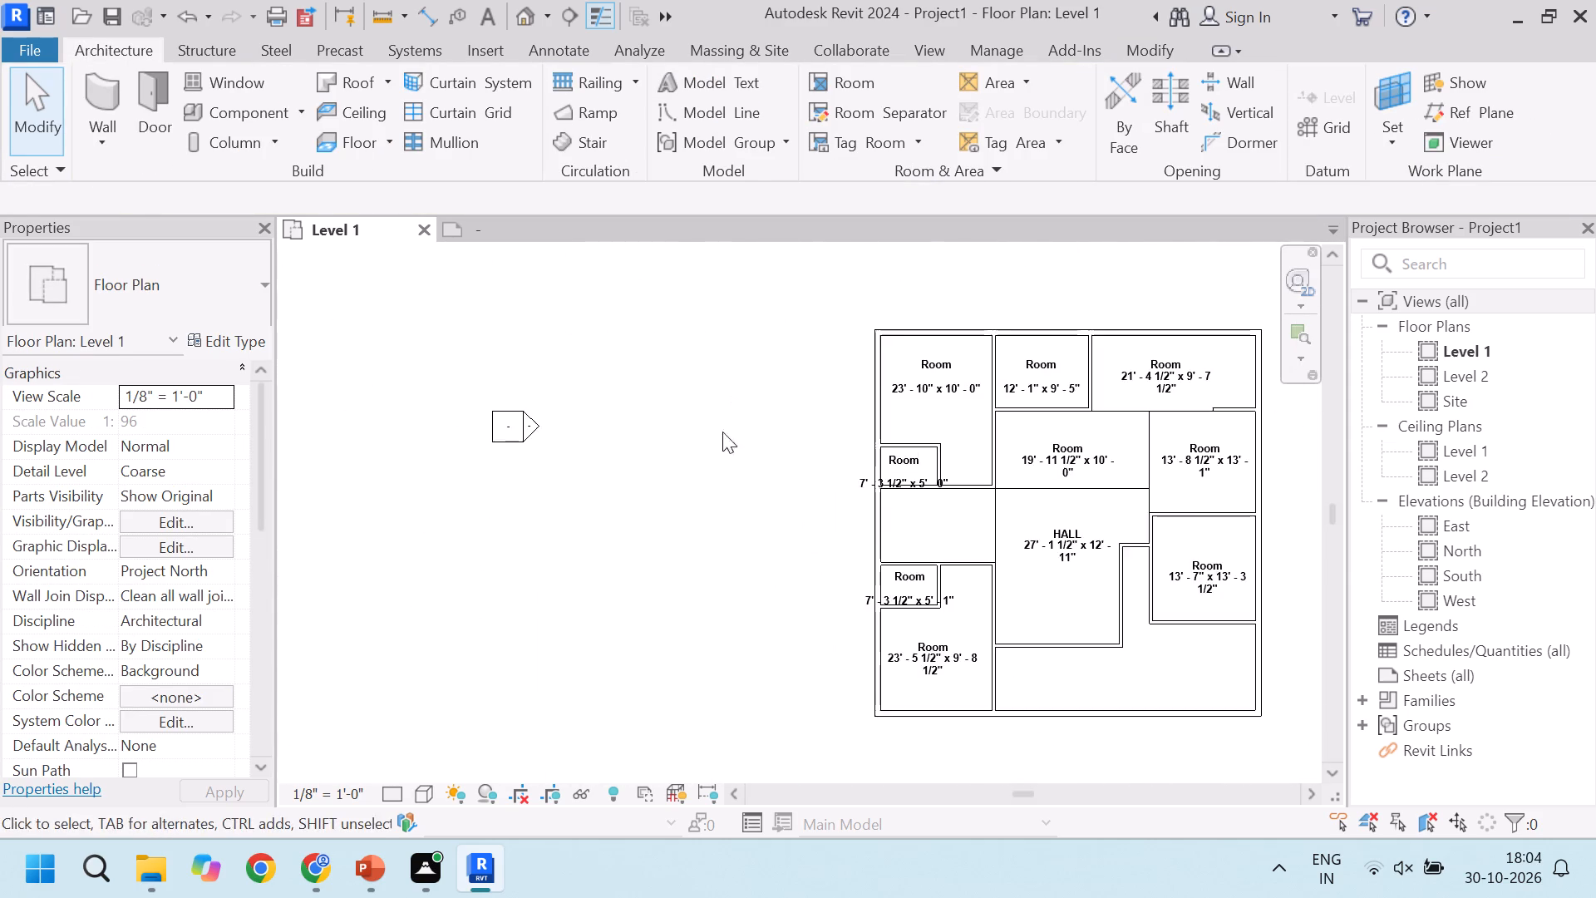
pyautogui.scroll(11, 863, 545)
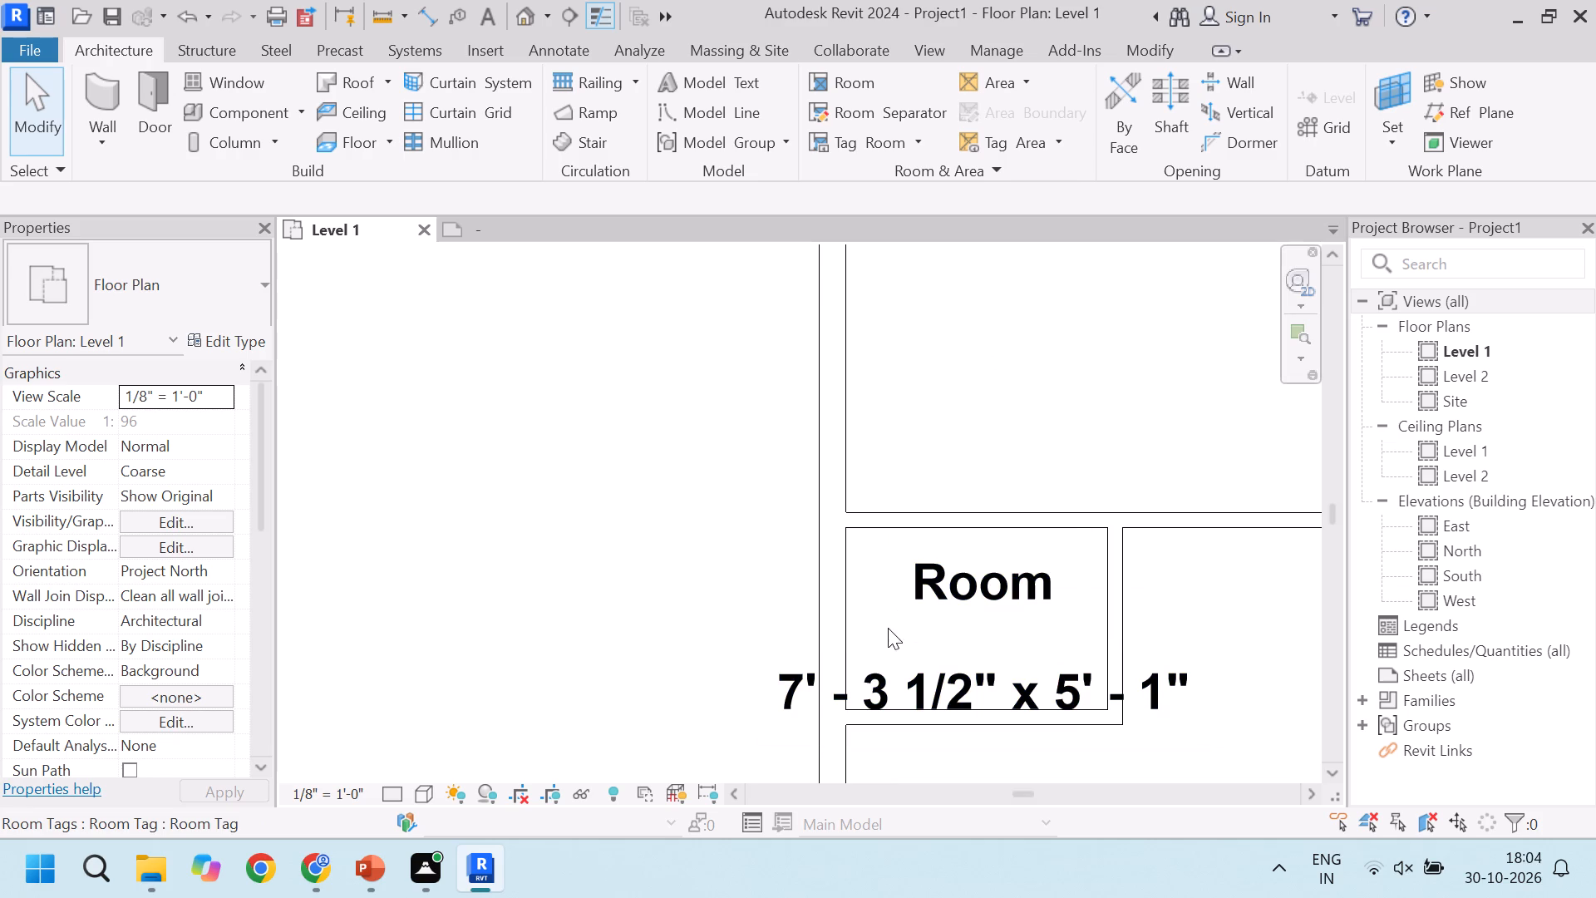
pyautogui.click(968, 595)
pyautogui.scroll(-5, 608, 639)
pyautogui.scroll(-4, 921, 654)
pyautogui.scroll(2, 864, 675)
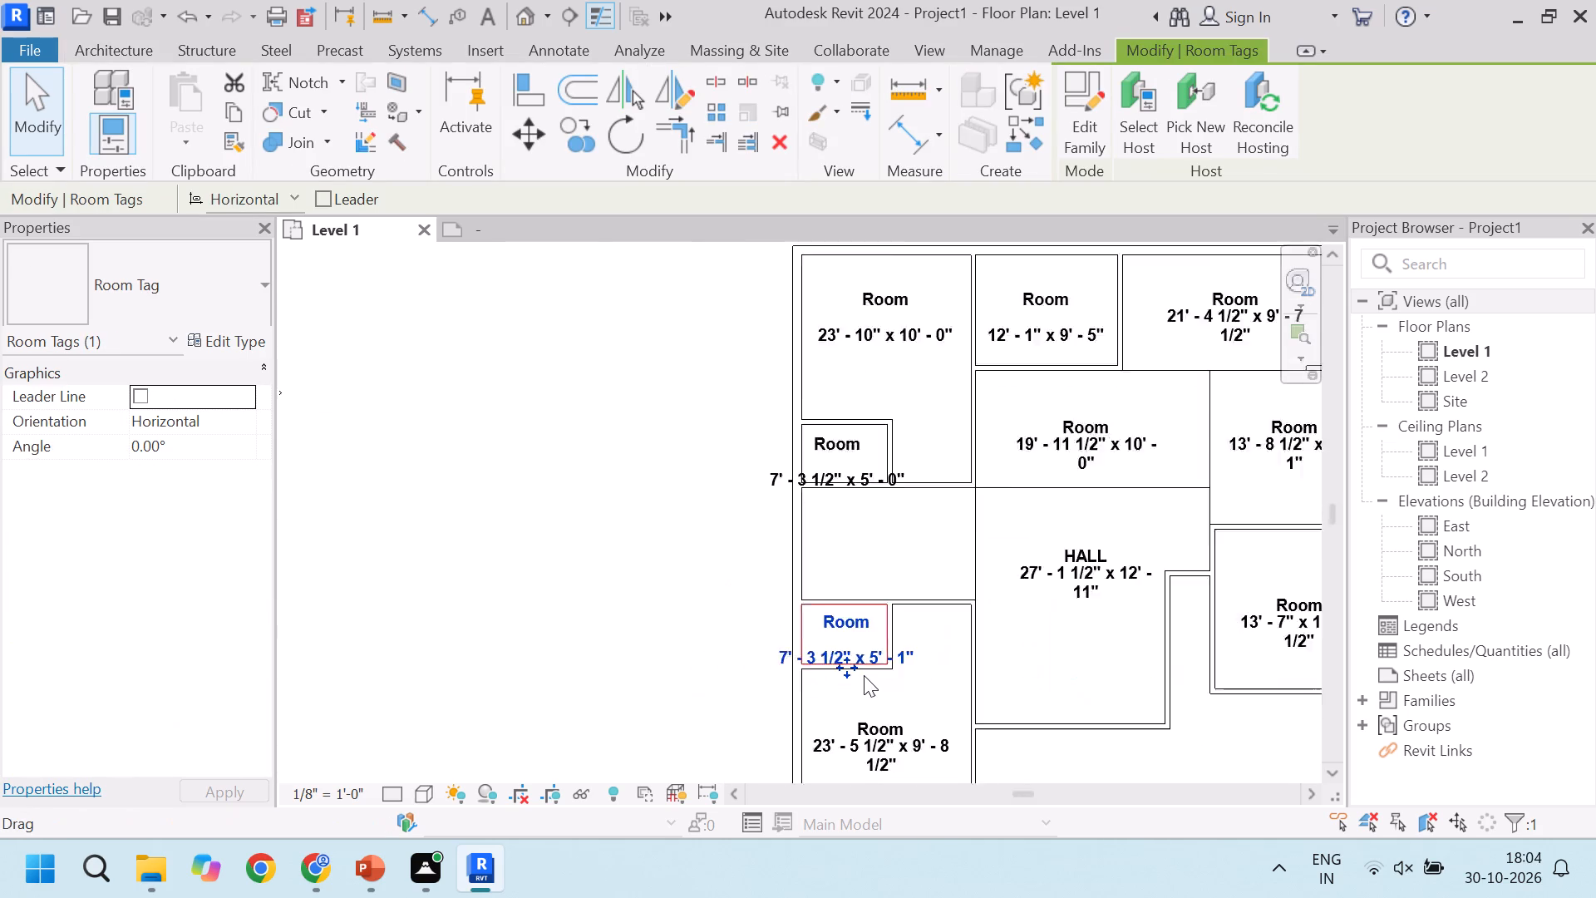
pyautogui.scroll(5, 864, 675)
pyautogui.scroll(-5, 810, 644)
pyautogui.scroll(2, 938, 739)
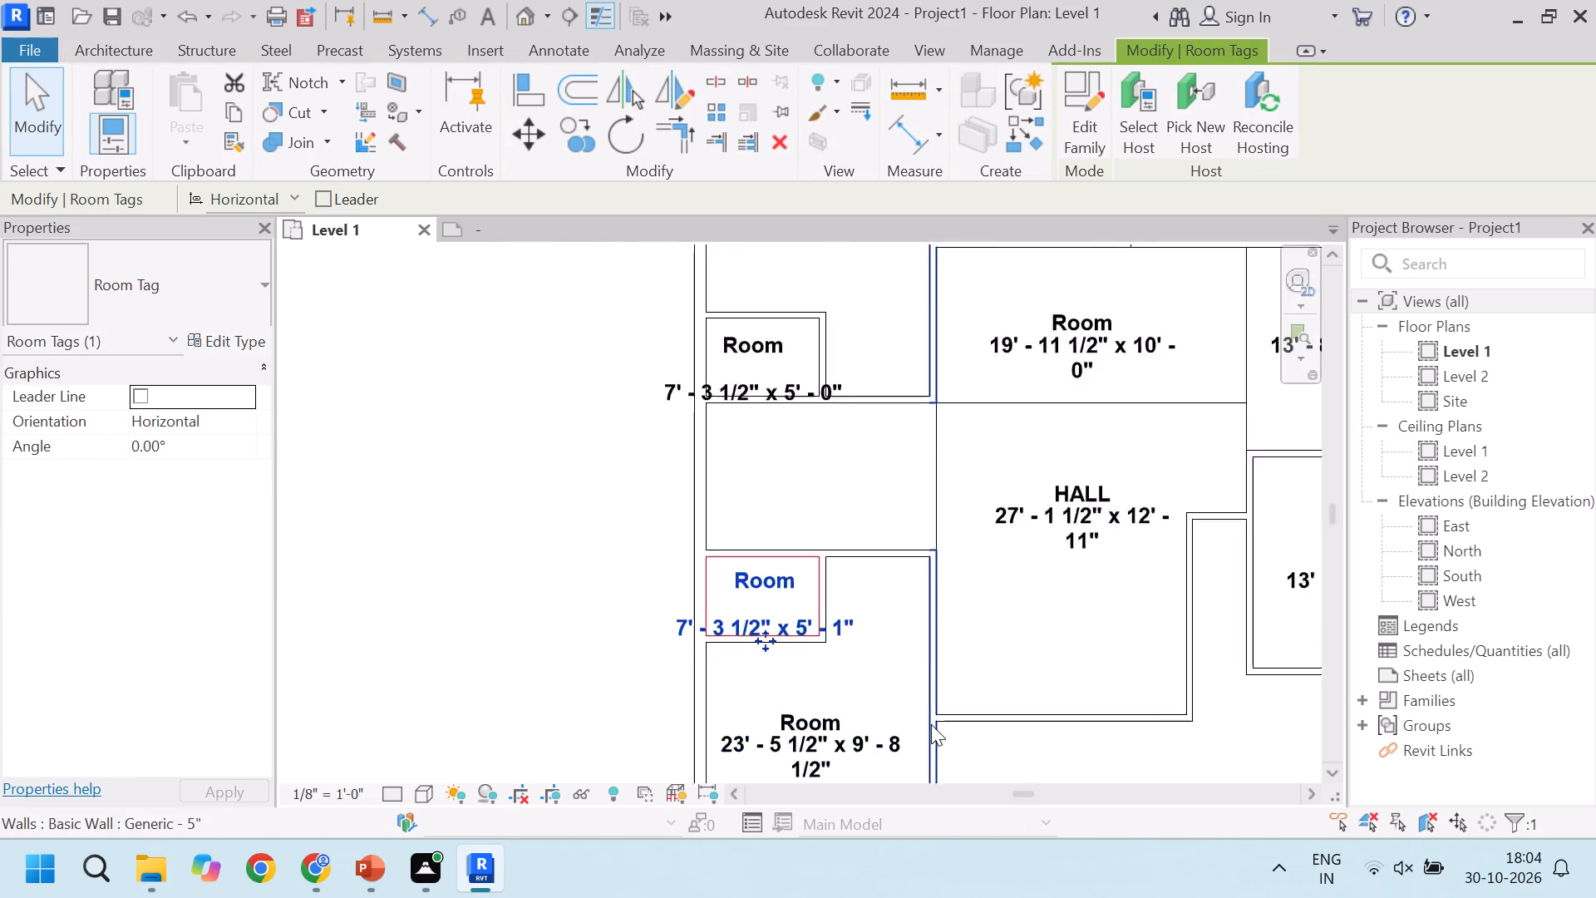
pyautogui.scroll(2, 931, 724)
pyautogui.scroll(-4, 802, 681)
pyautogui.click(772, 730)
pyautogui.scroll(-2, 758, 735)
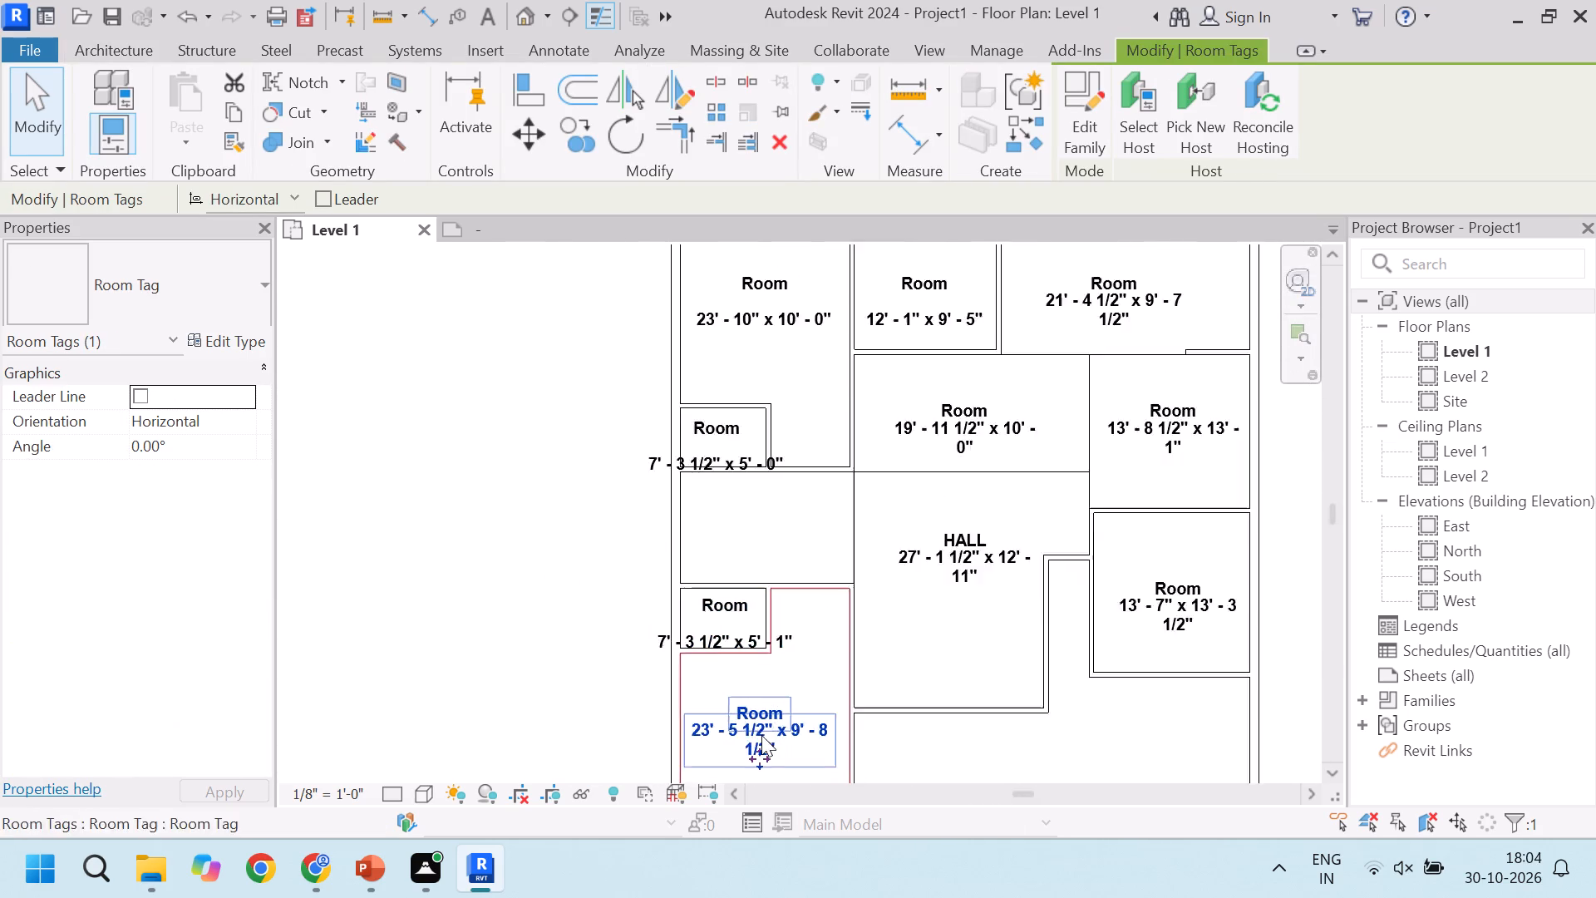
pyautogui.scroll(-2, 761, 735)
pyautogui.scroll(12, 766, 738)
pyautogui.scroll(-7, 782, 728)
pyautogui.scroll(2, 756, 710)
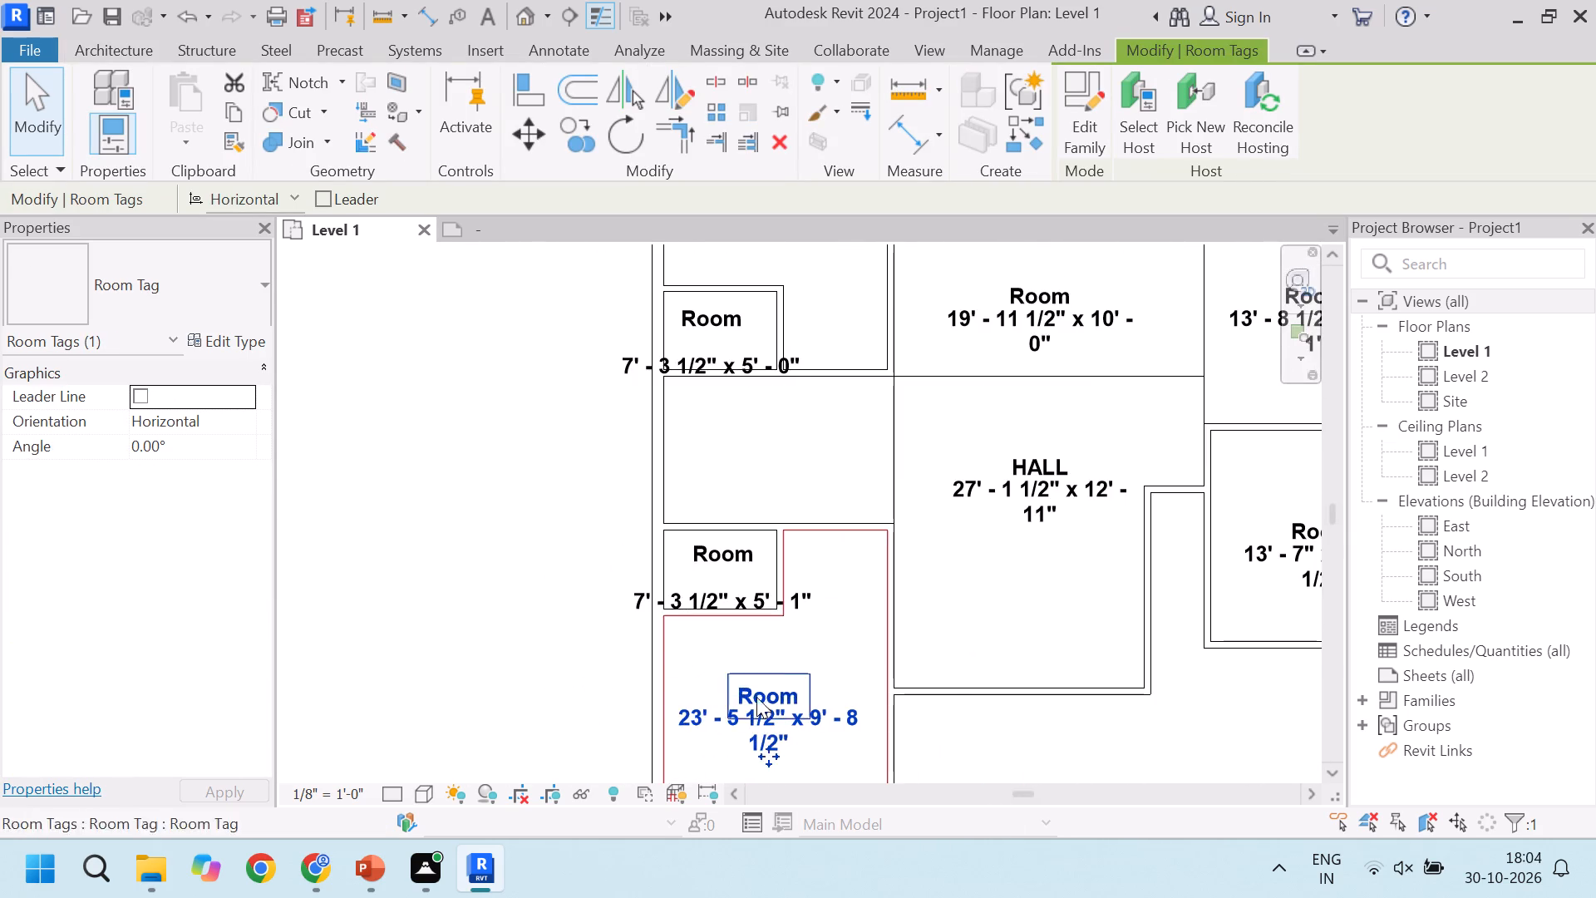
pyautogui.scroll(8, 756, 697)
pyautogui.scroll(-12, 805, 684)
pyautogui.scroll(6, 767, 733)
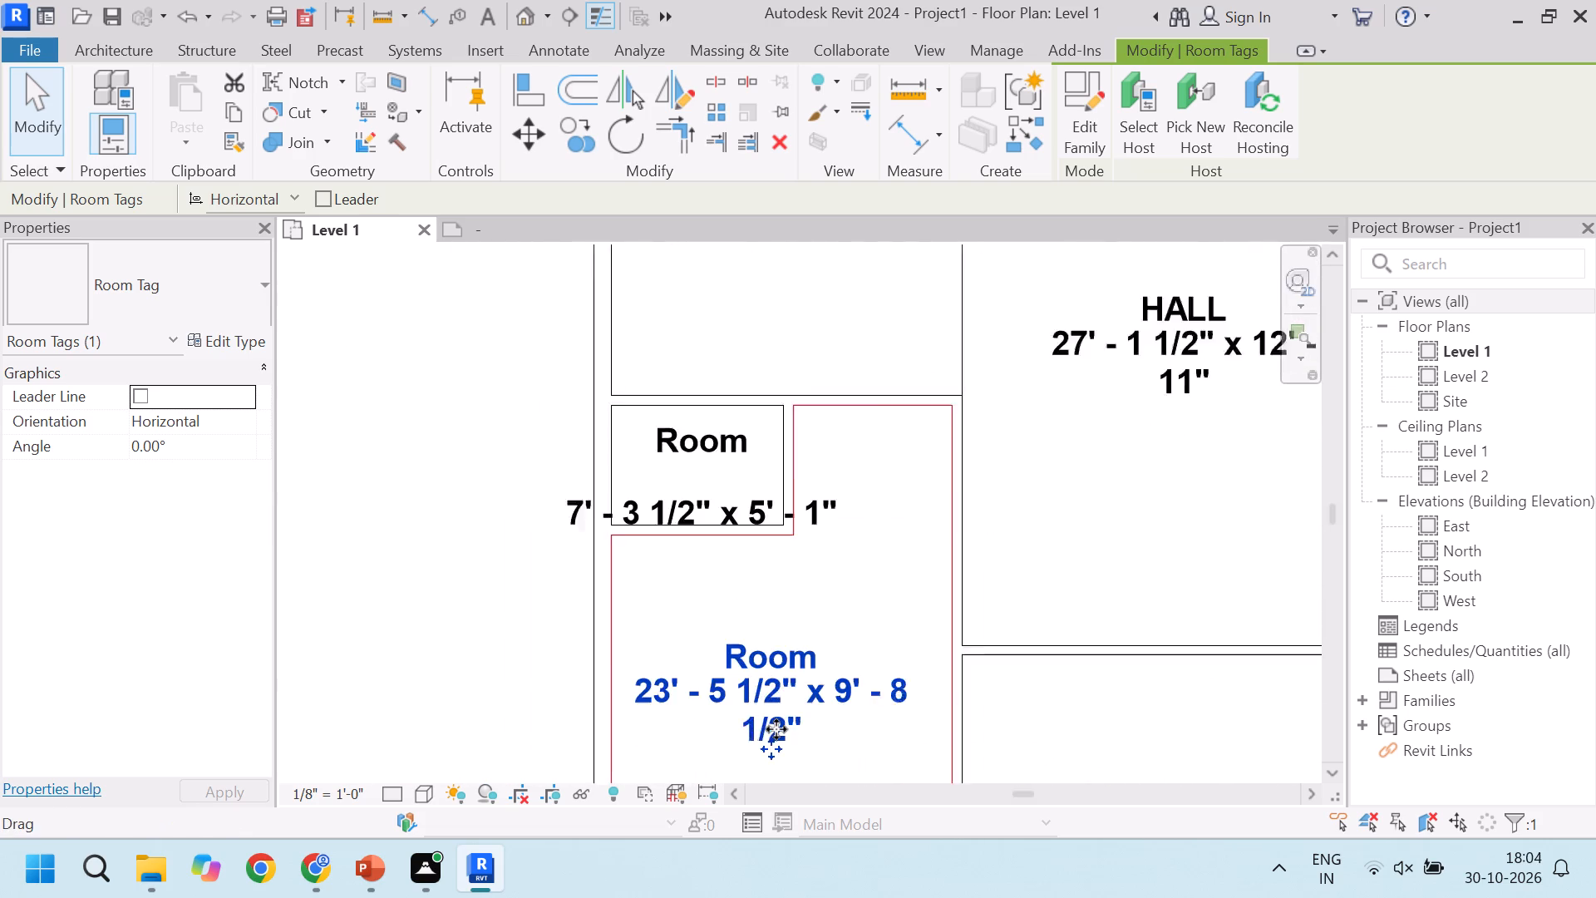
pyautogui.scroll(-5, 792, 676)
pyautogui.scroll(10, 805, 704)
pyautogui.scroll(-10, 794, 624)
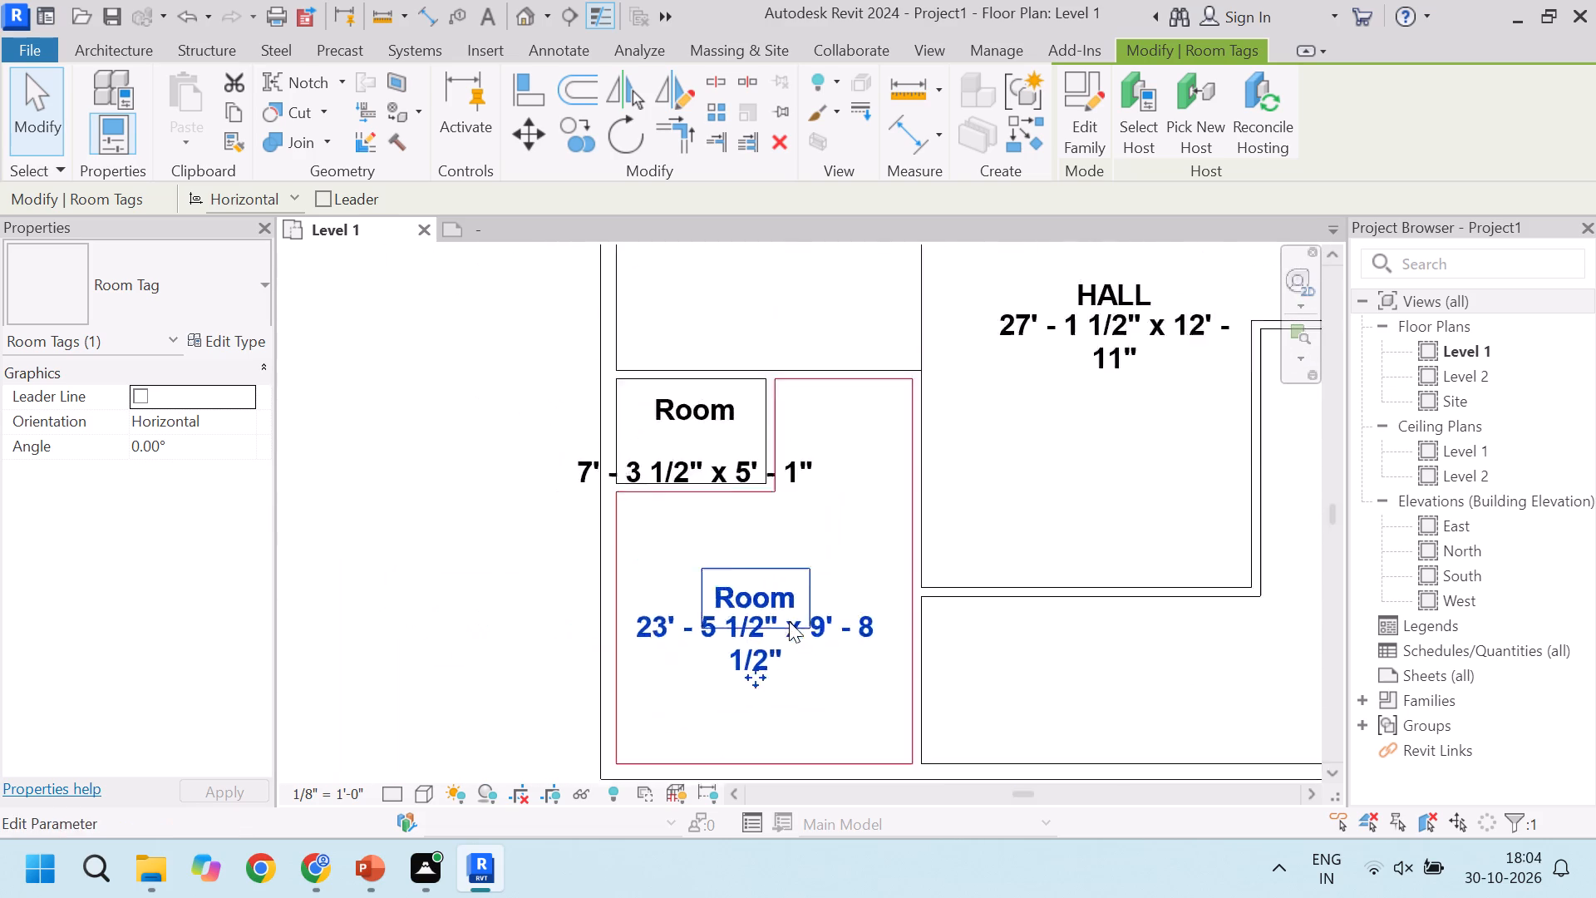
# Examine the tag of the 23' - 5 1/2" x 9' - 8 1/2" lower-left room up close and against the whole Level 1 plan.
pyautogui.scroll(-2, 789, 621)
pyautogui.click(648, 590)
pyautogui.scroll(14, 786, 626)
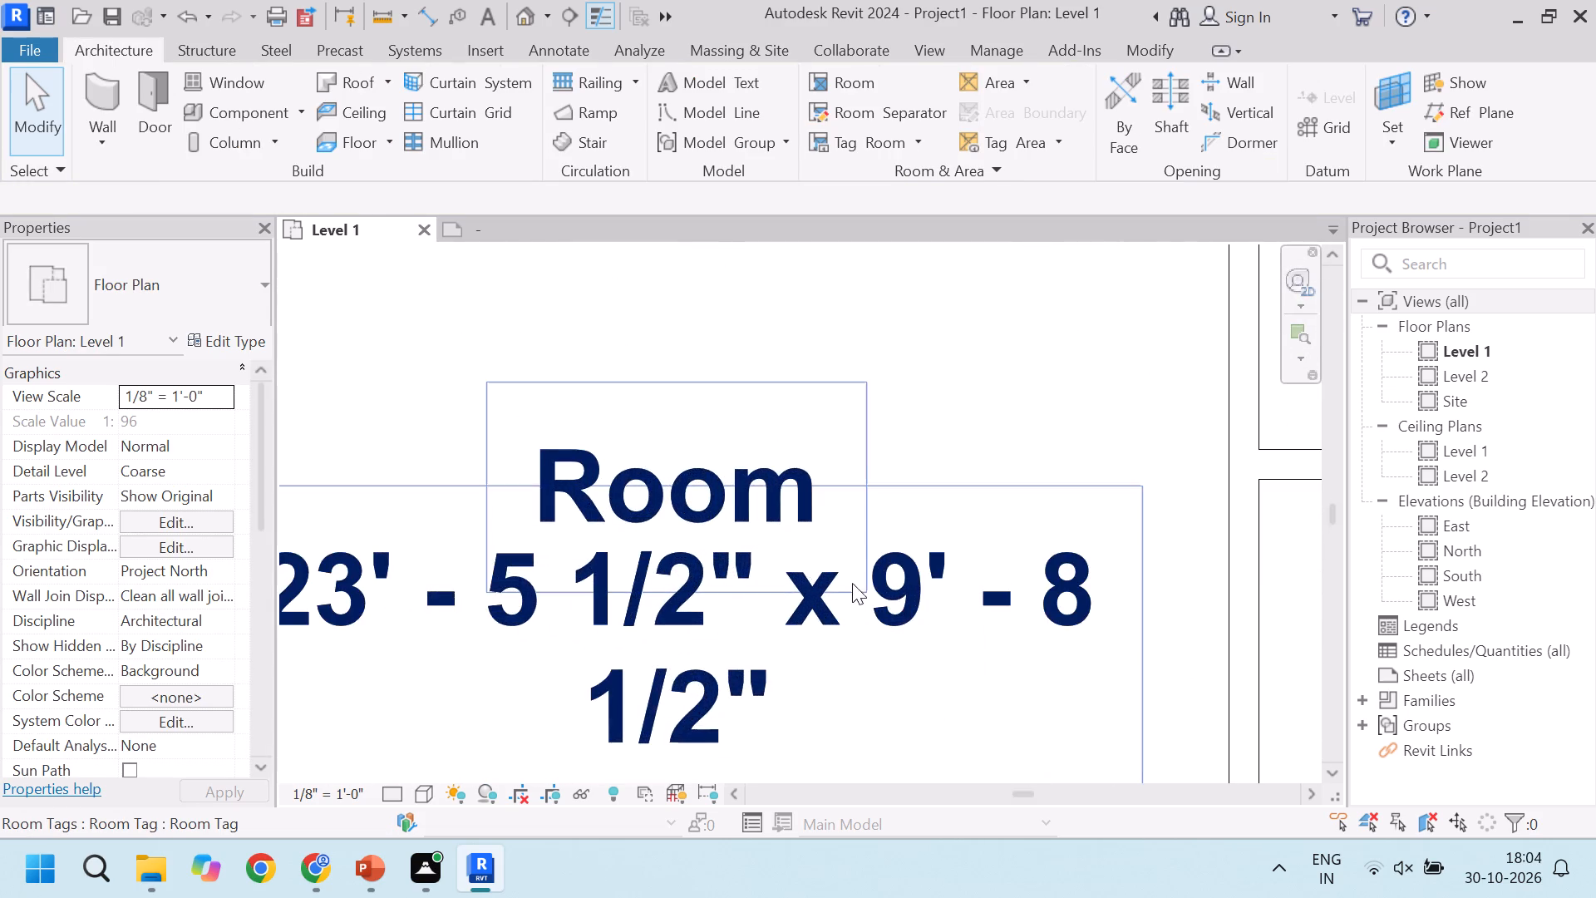
pyautogui.scroll(-10, 871, 593)
pyautogui.scroll(8, 768, 604)
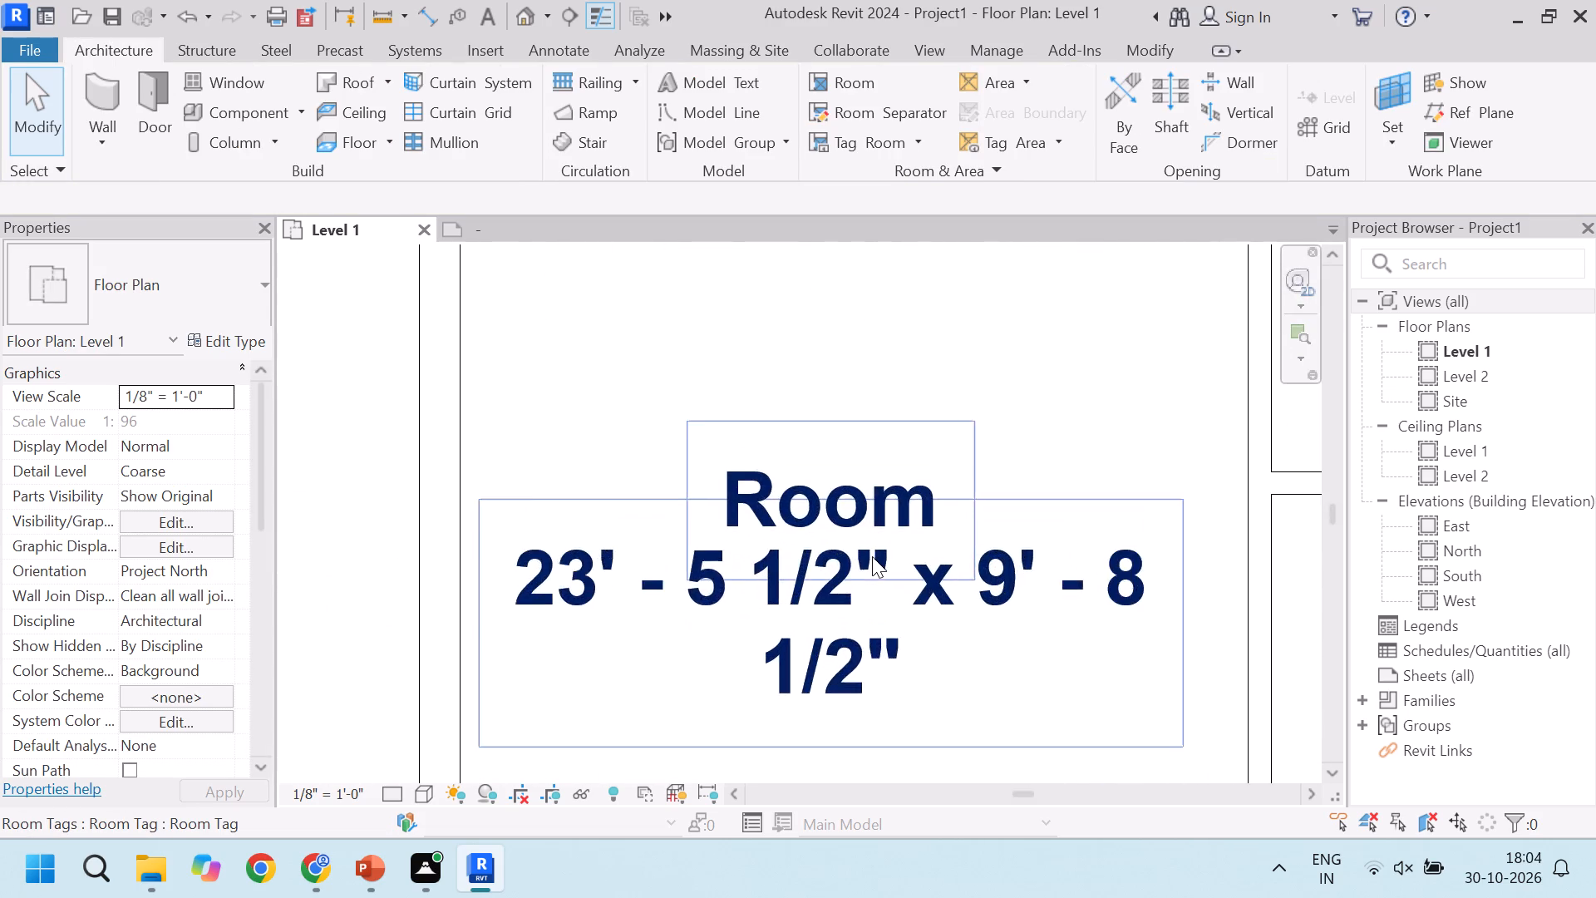
pyautogui.scroll(-3, 872, 556)
pyautogui.scroll(-6, 741, 600)
pyautogui.scroll(-5, 860, 602)
pyautogui.scroll(5, 842, 596)
pyautogui.scroll(-3, 793, 614)
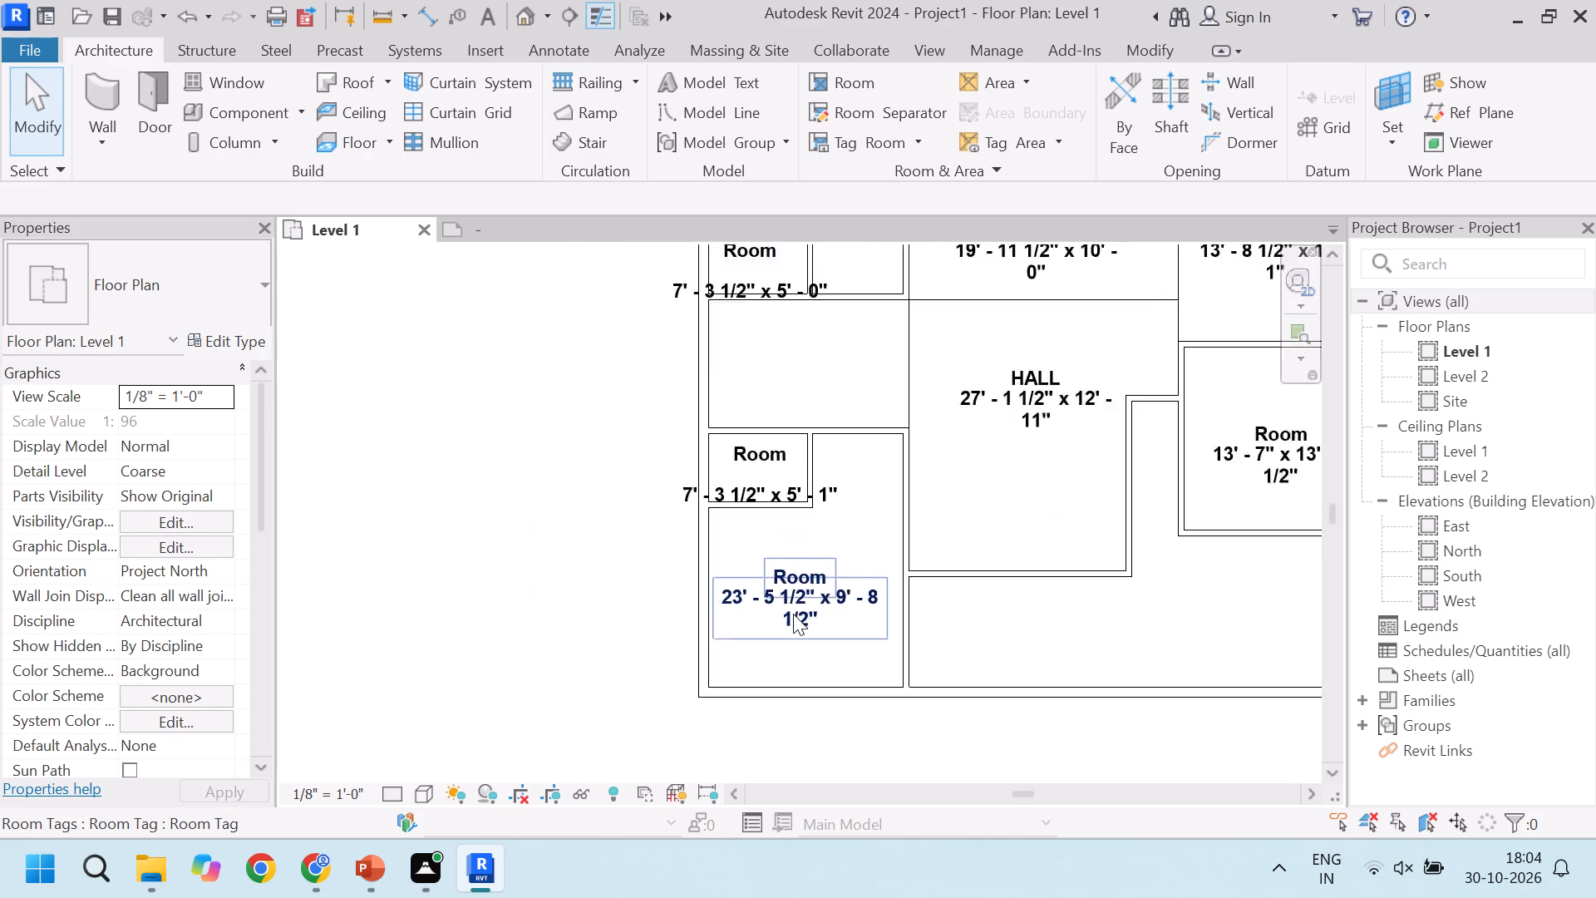
pyautogui.scroll(-3, 610, 597)
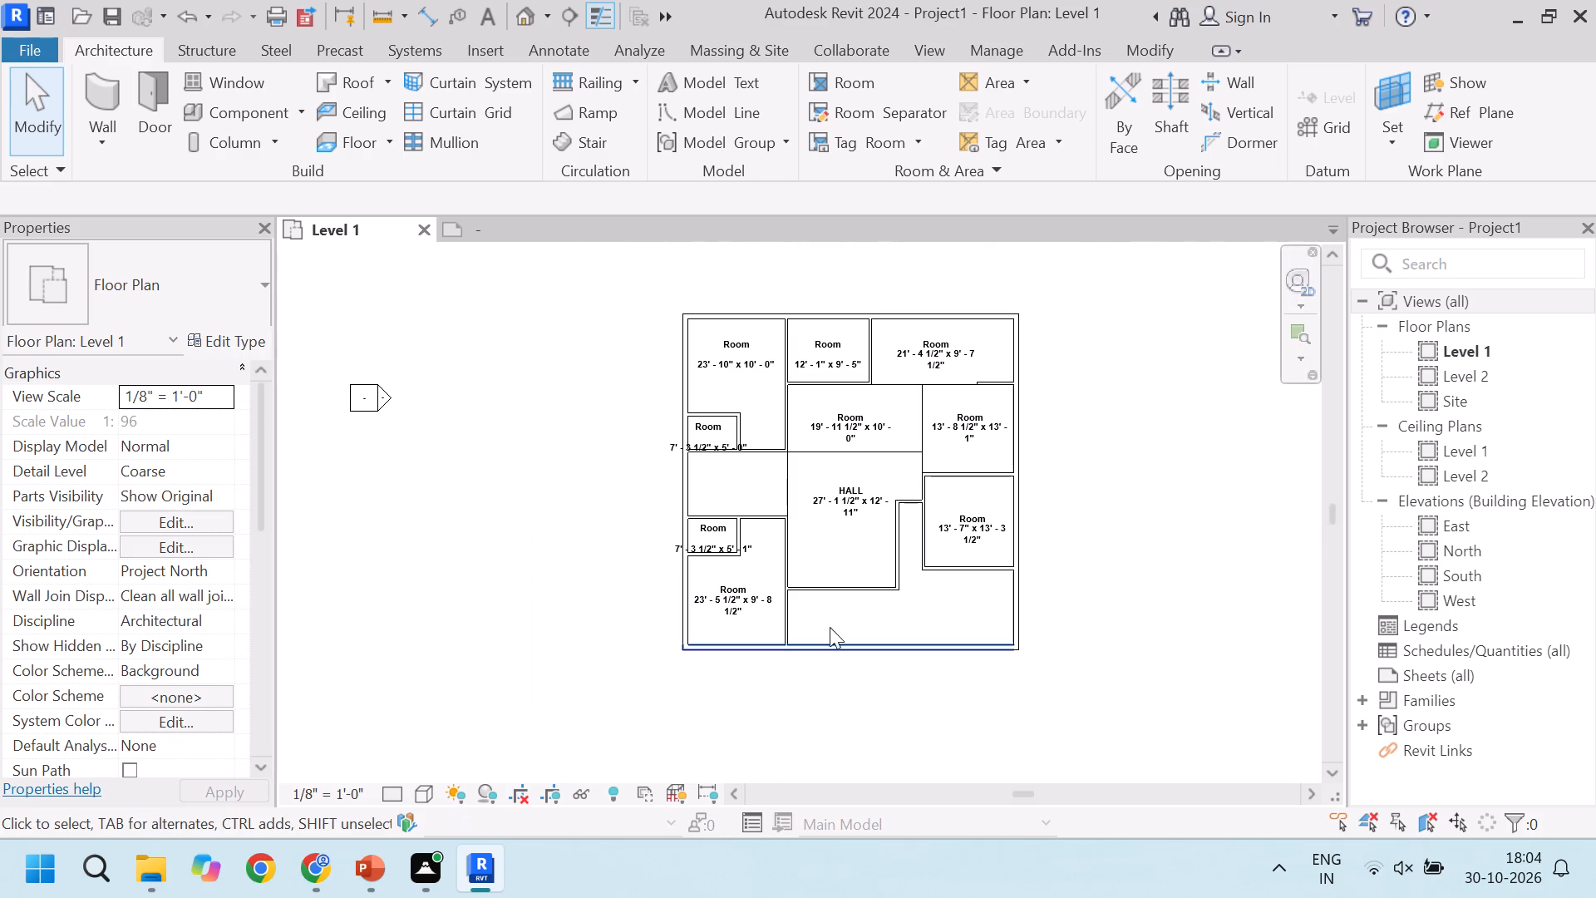
pyautogui.scroll(2, 1007, 304)
pyautogui.scroll(-4, 841, 357)
pyautogui.scroll(2, 1156, 406)
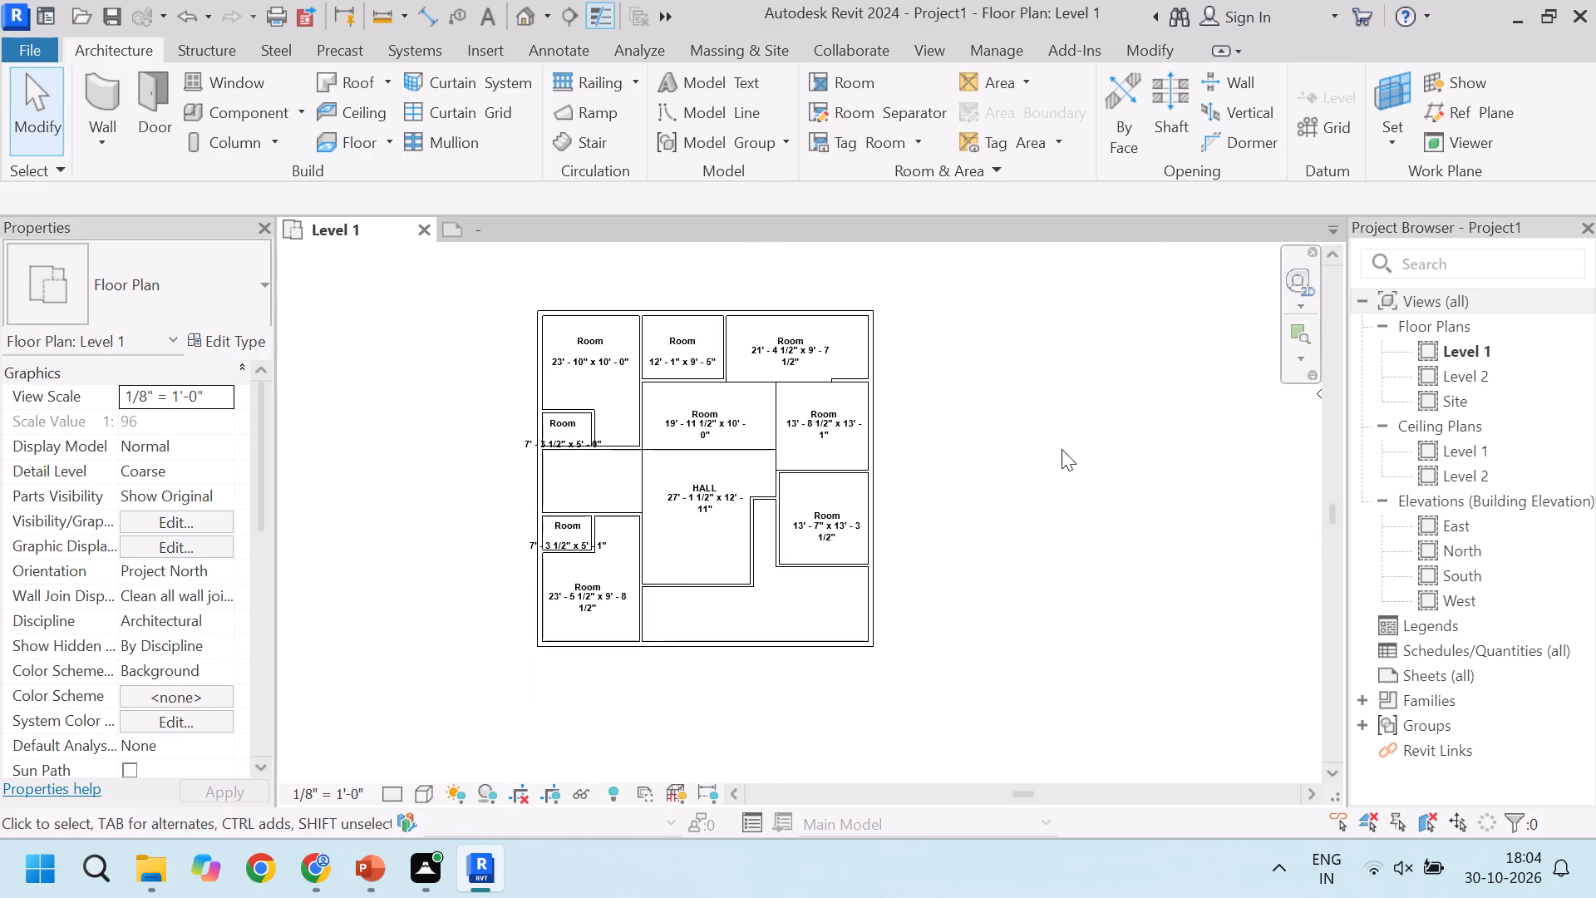
# Place a color fill legend beside the Level 1 plan, with space type Rooms and color scheme Name.
pyautogui.click(204, 52)
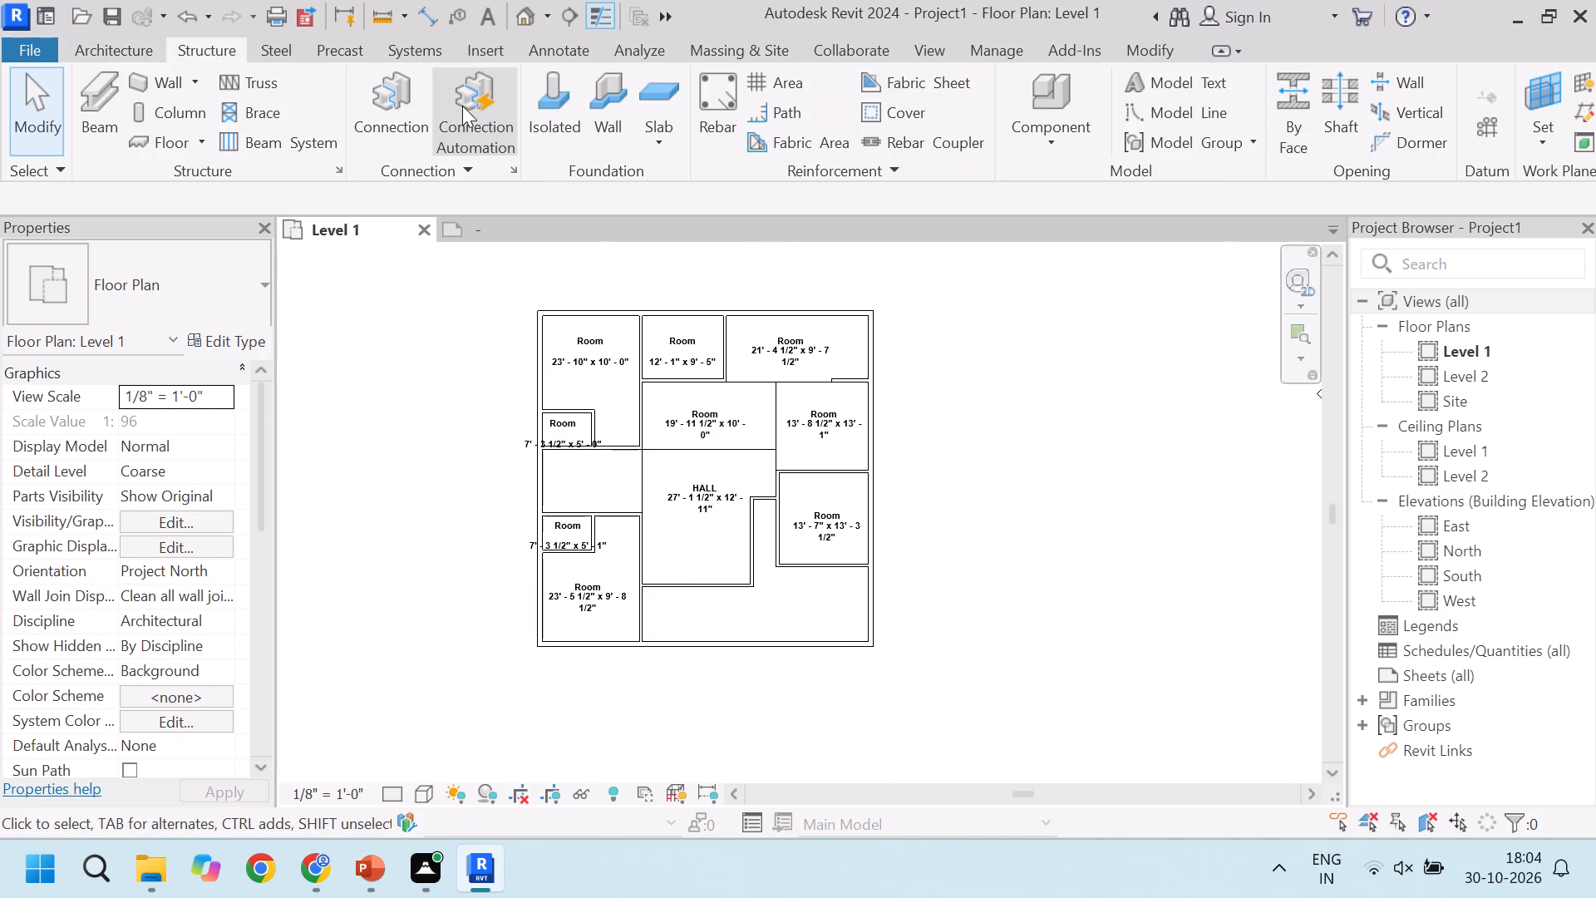
pyautogui.click(273, 46)
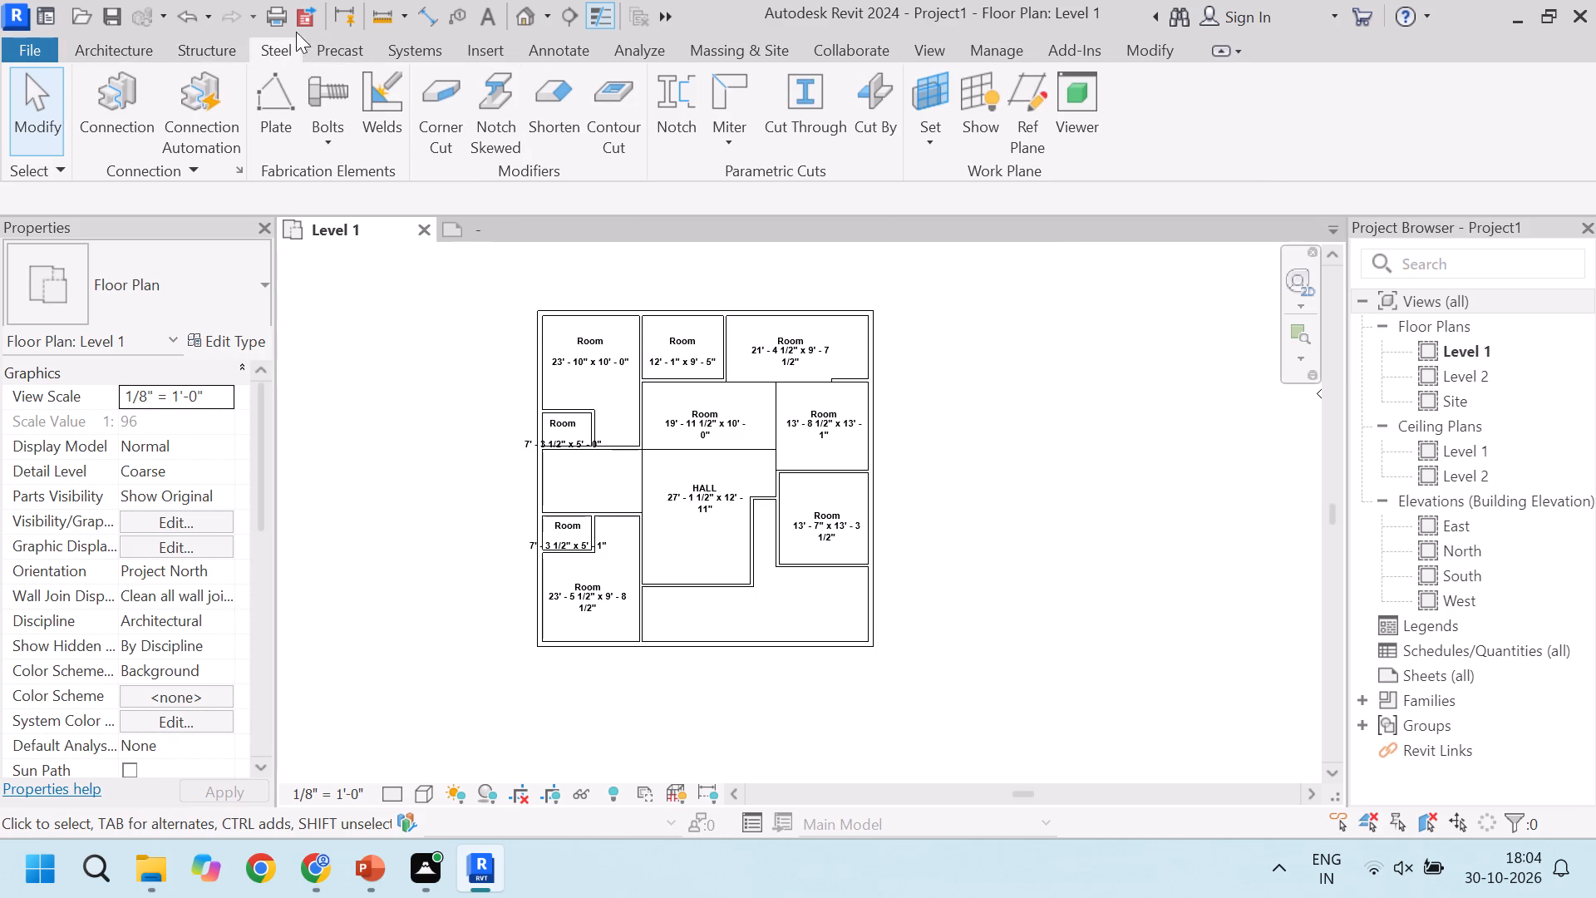
pyautogui.click(545, 47)
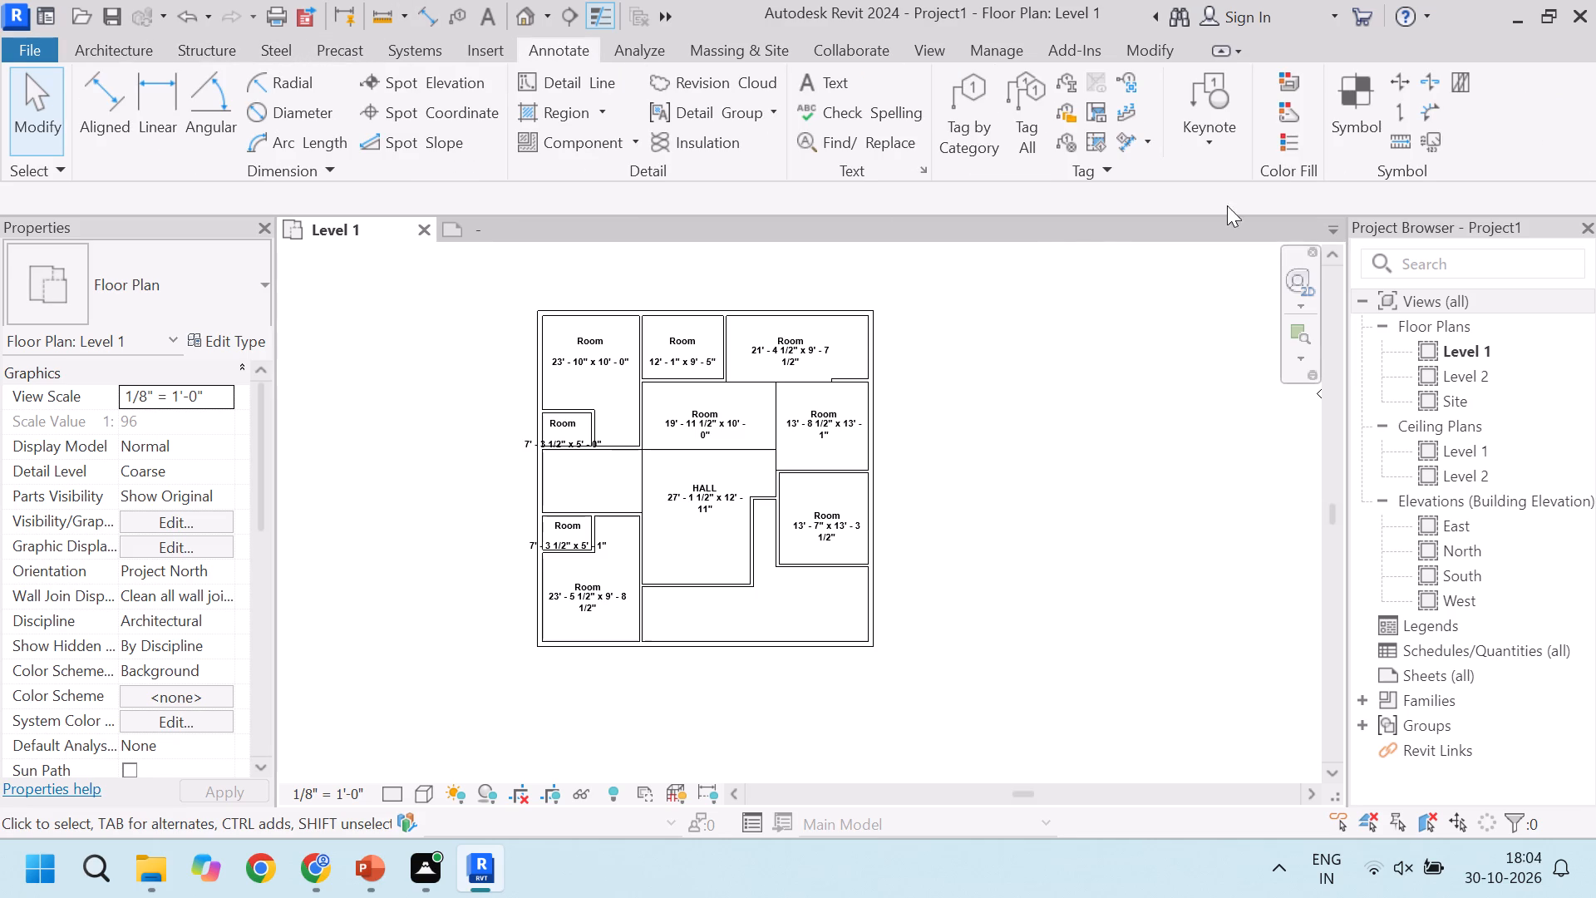
pyautogui.click(1287, 143)
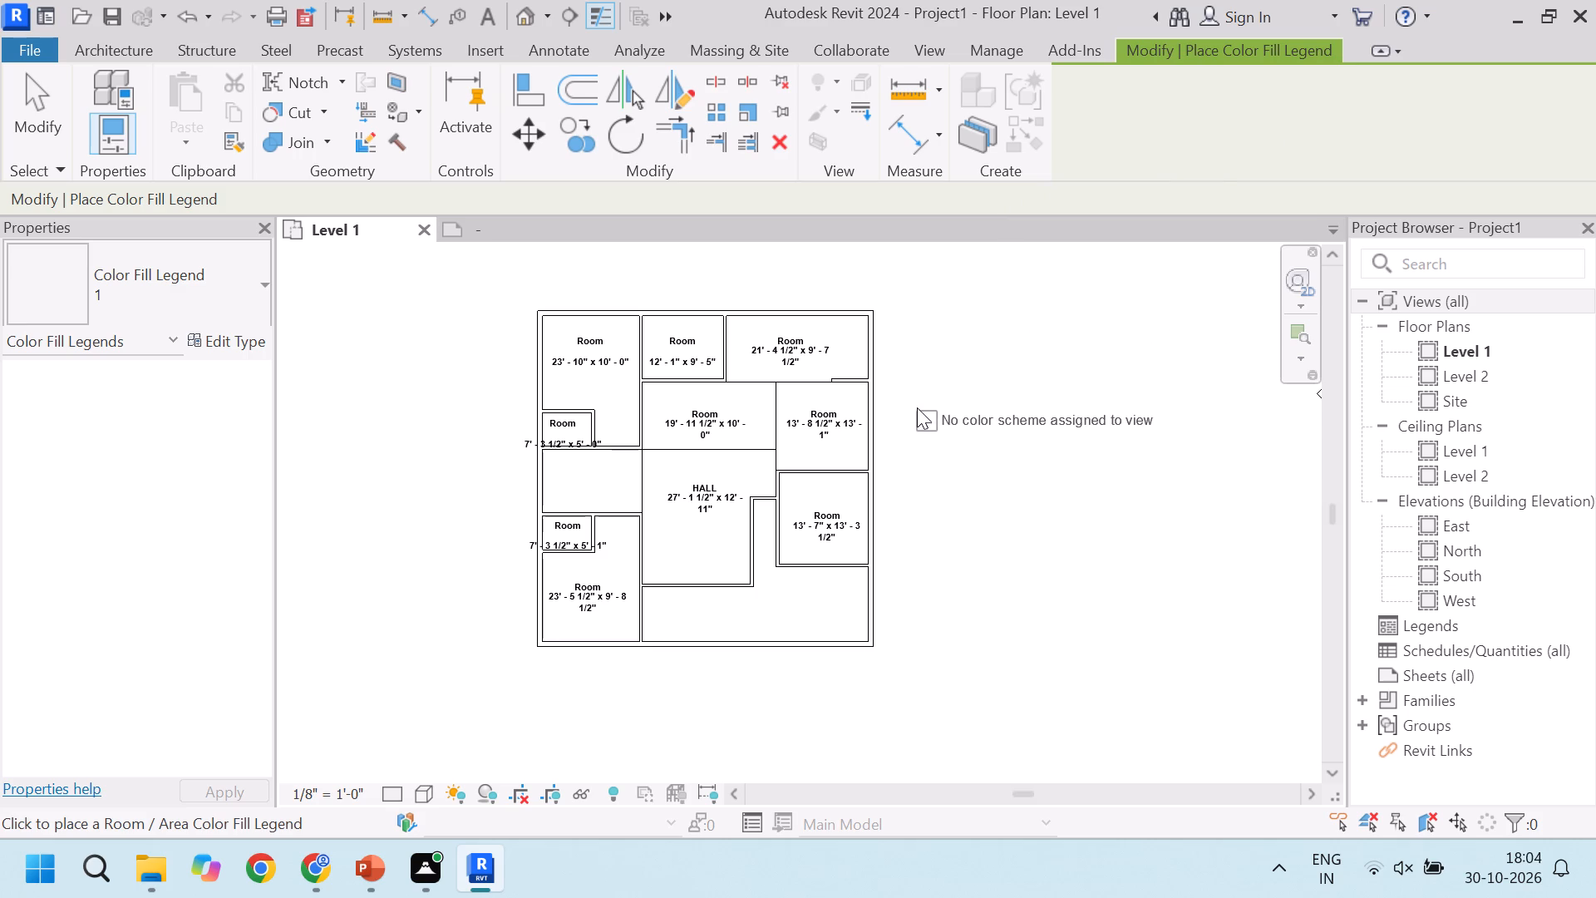
pyautogui.click(918, 382)
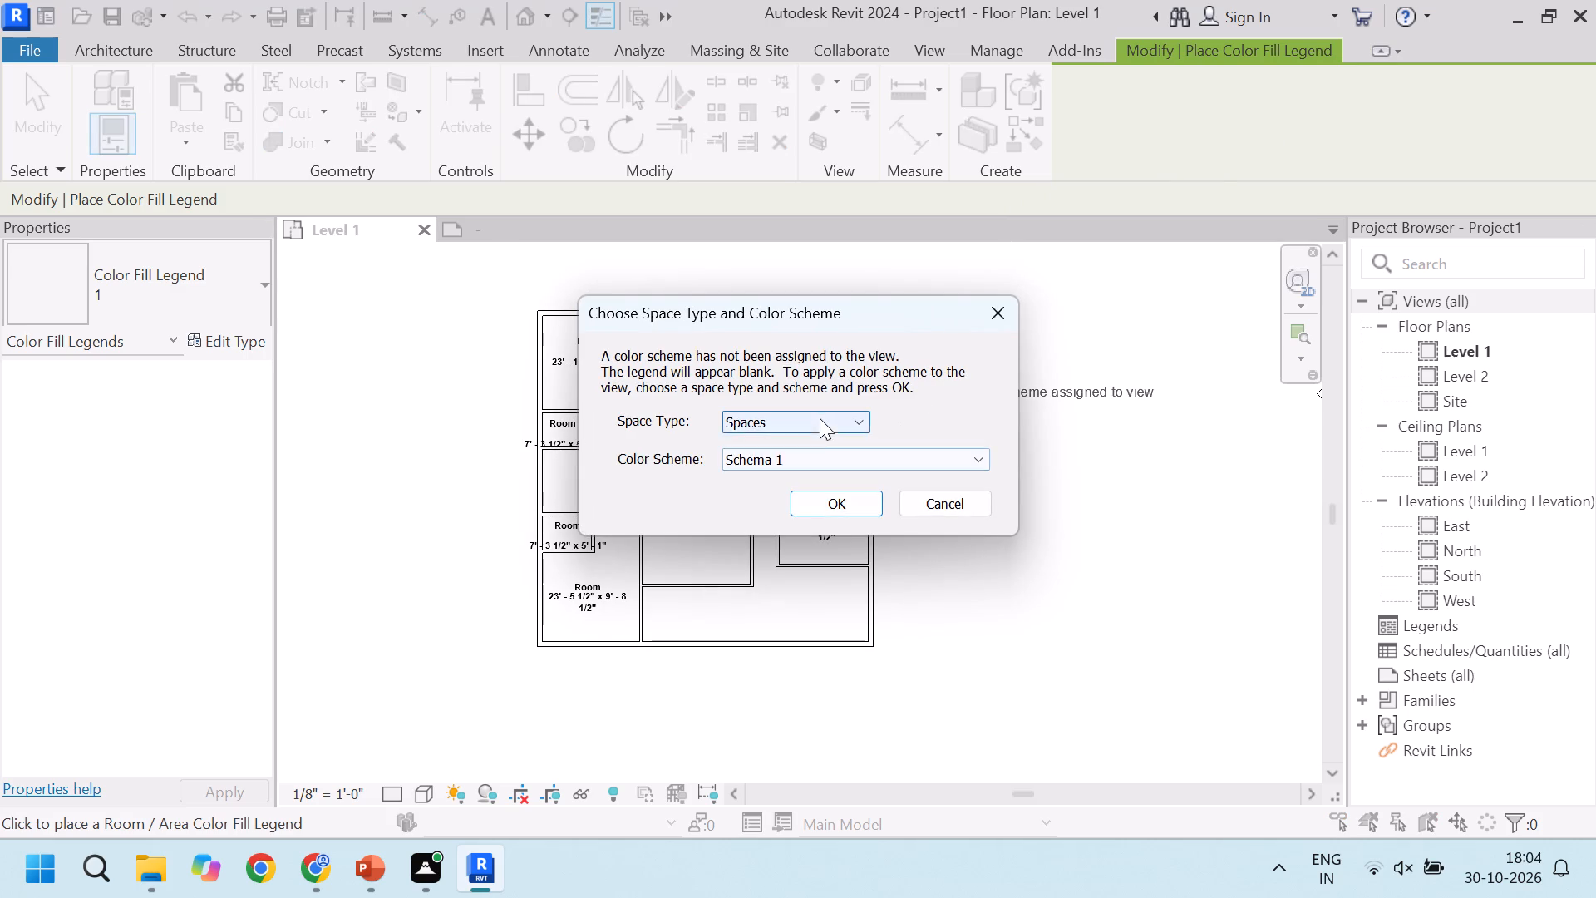
pyautogui.click(820, 418)
pyautogui.click(783, 456)
pyautogui.click(847, 460)
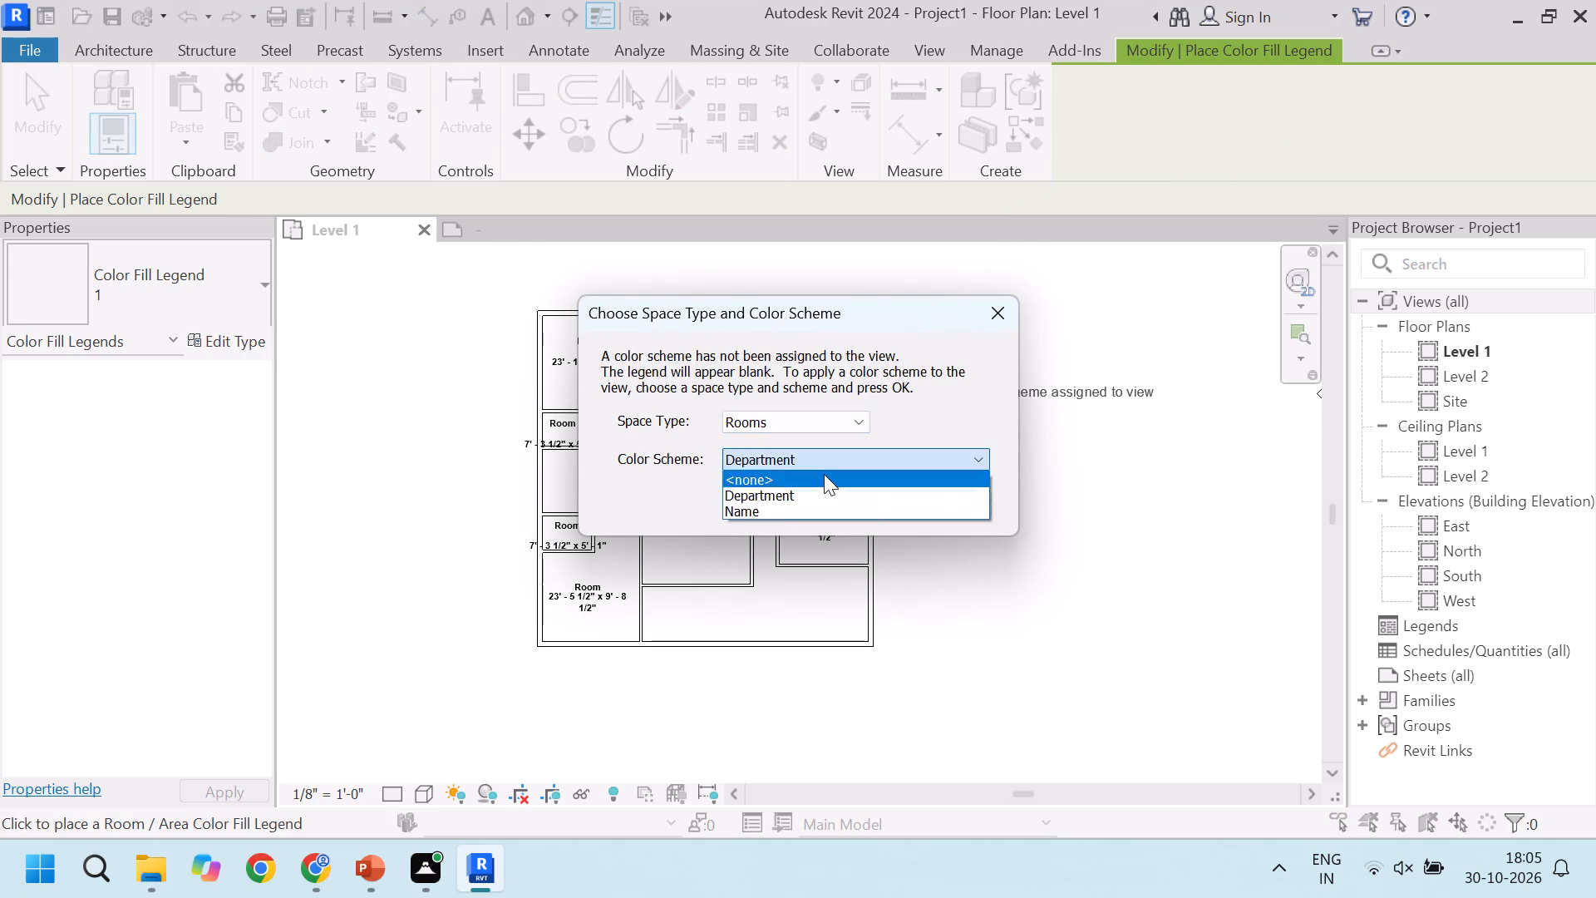
pyautogui.click(790, 507)
pyautogui.click(856, 504)
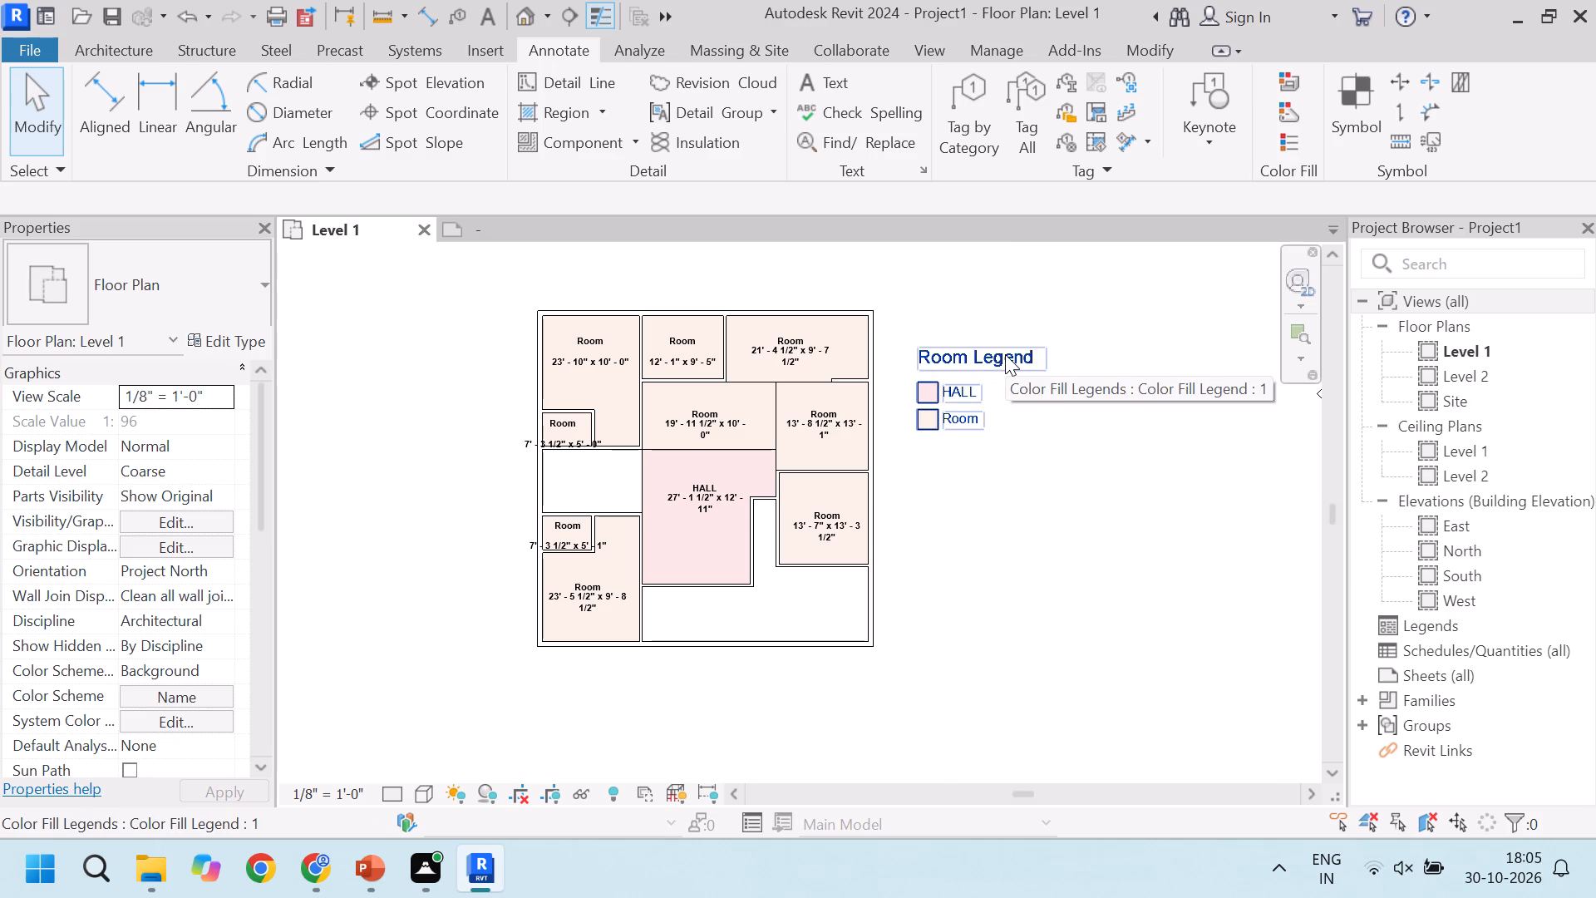
# Inspect the Room Legend's color scheme definition for the HALL and Room values, leaving the settings as they are.
pyautogui.scroll(3, 947, 351)
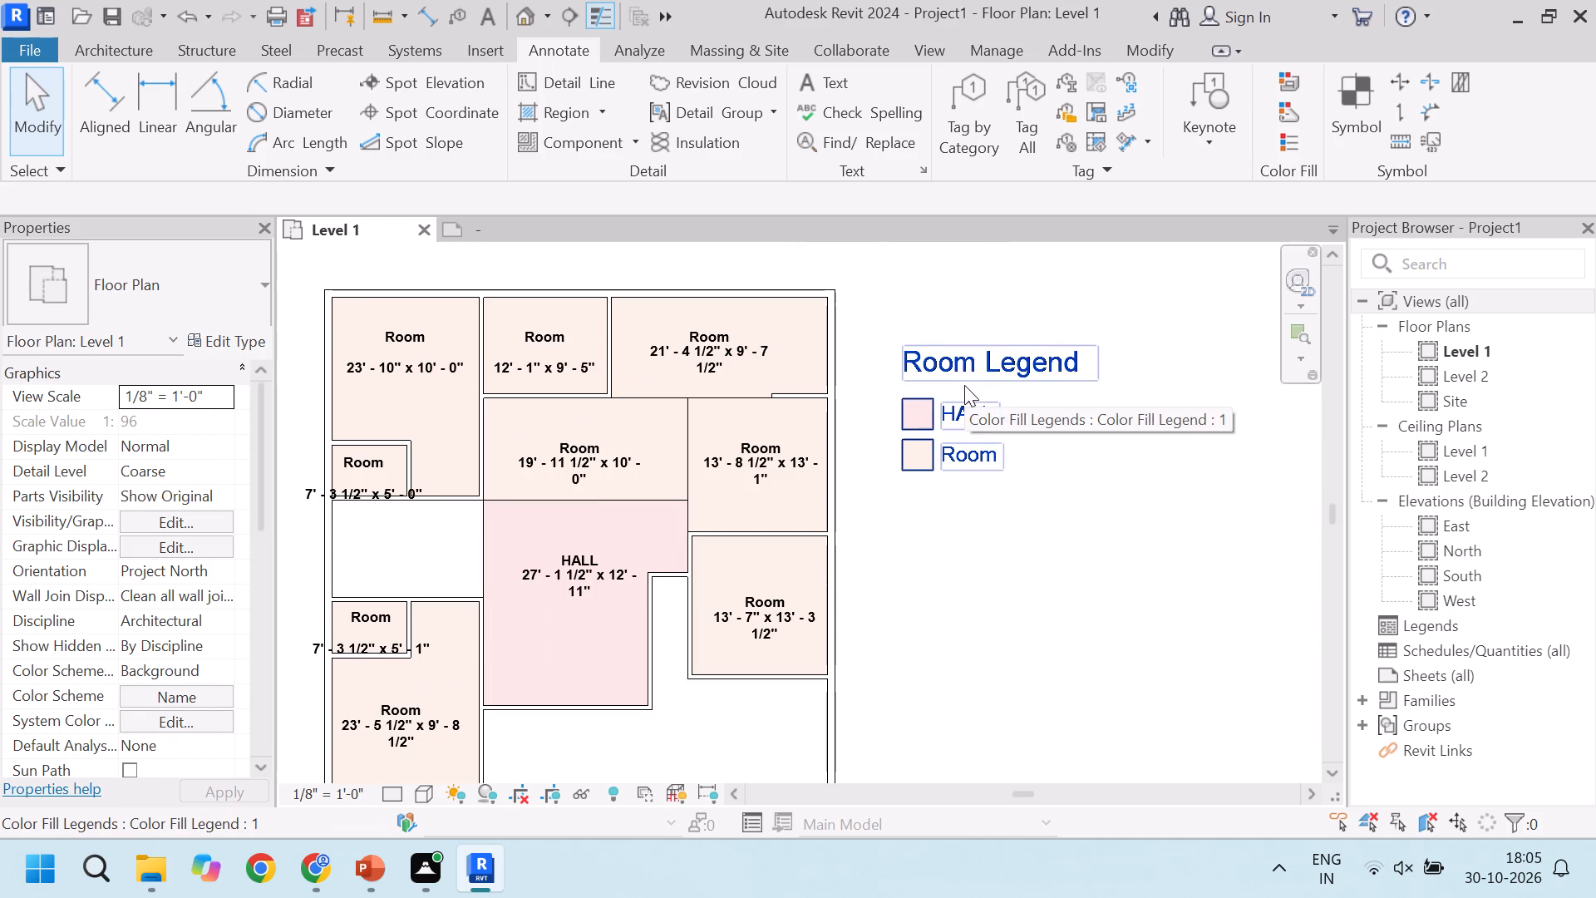
pyautogui.click(975, 368)
pyautogui.scroll(-2, 1002, 455)
pyautogui.scroll(2, 1045, 397)
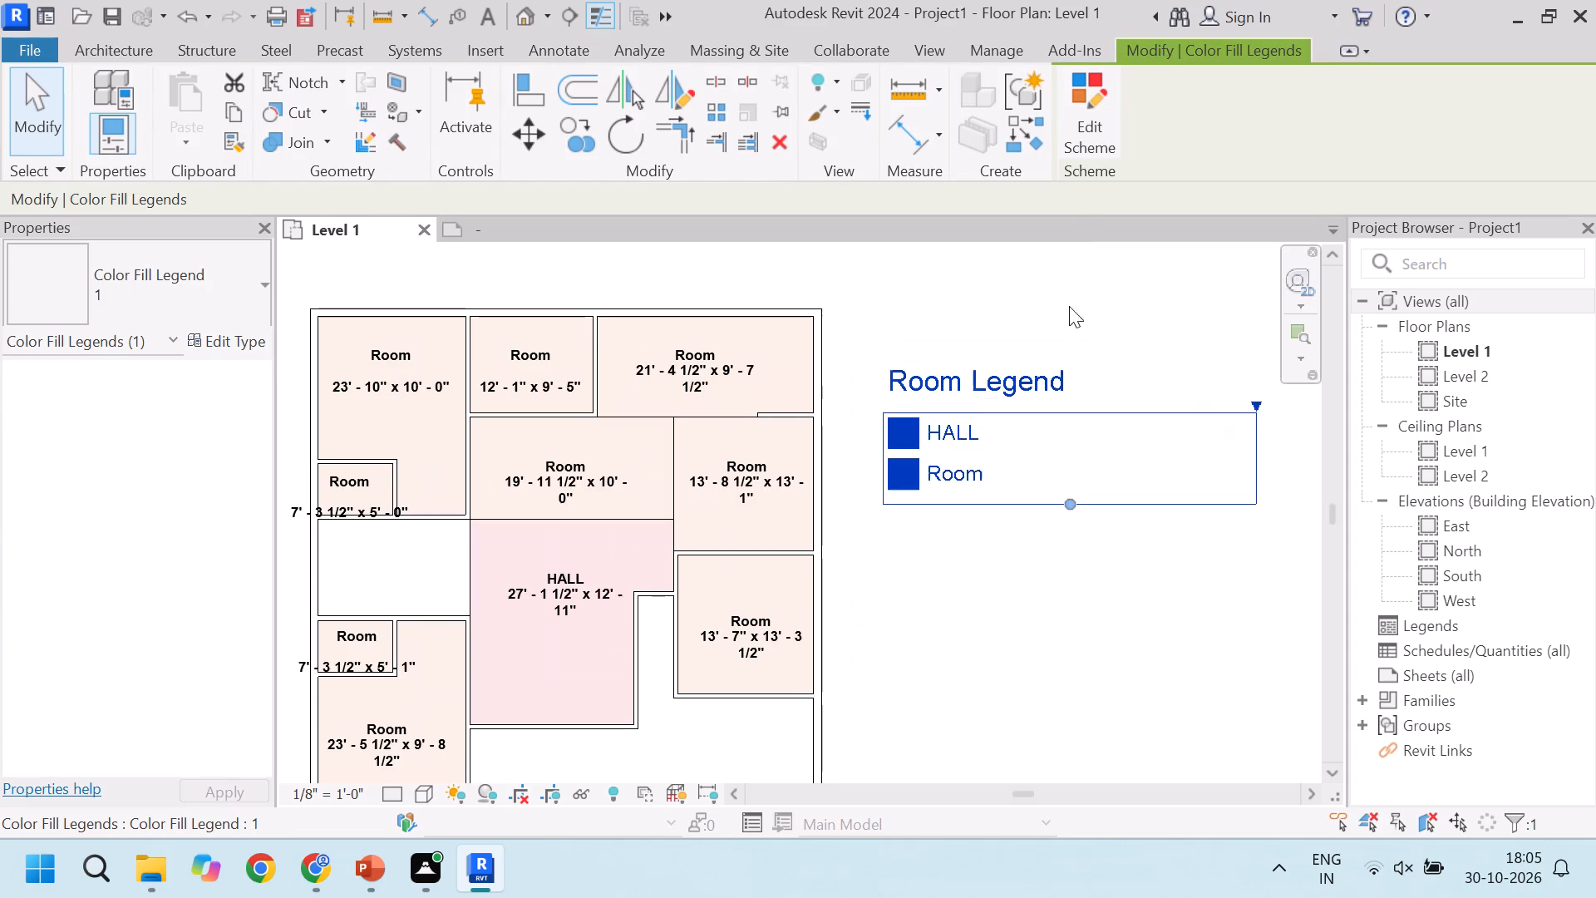
pyautogui.click(1089, 134)
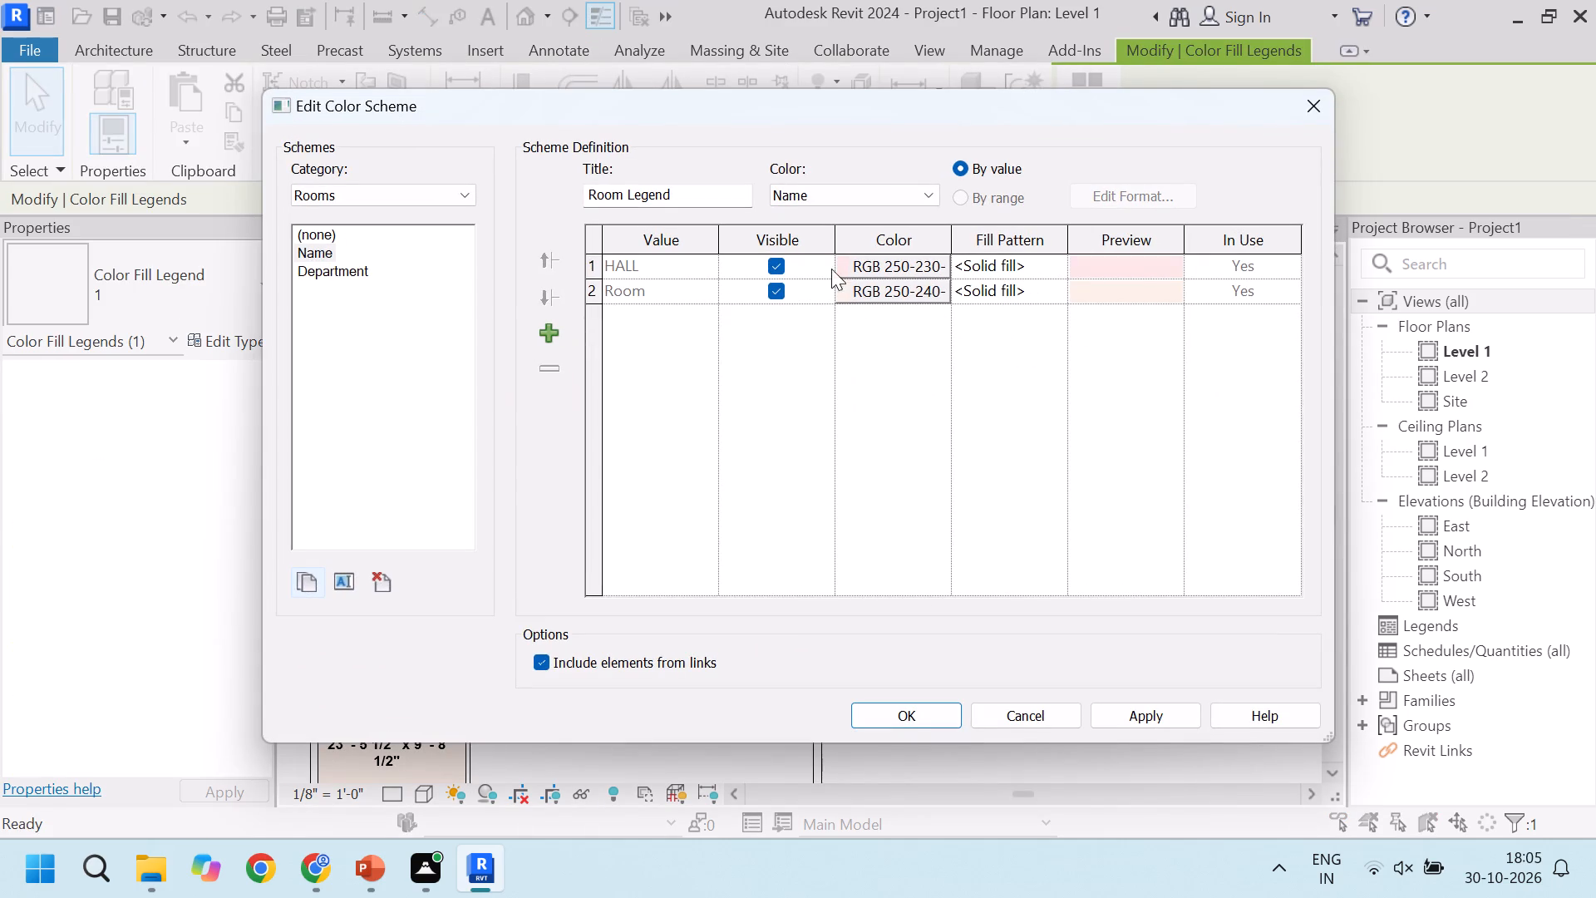
pyautogui.click(1306, 105)
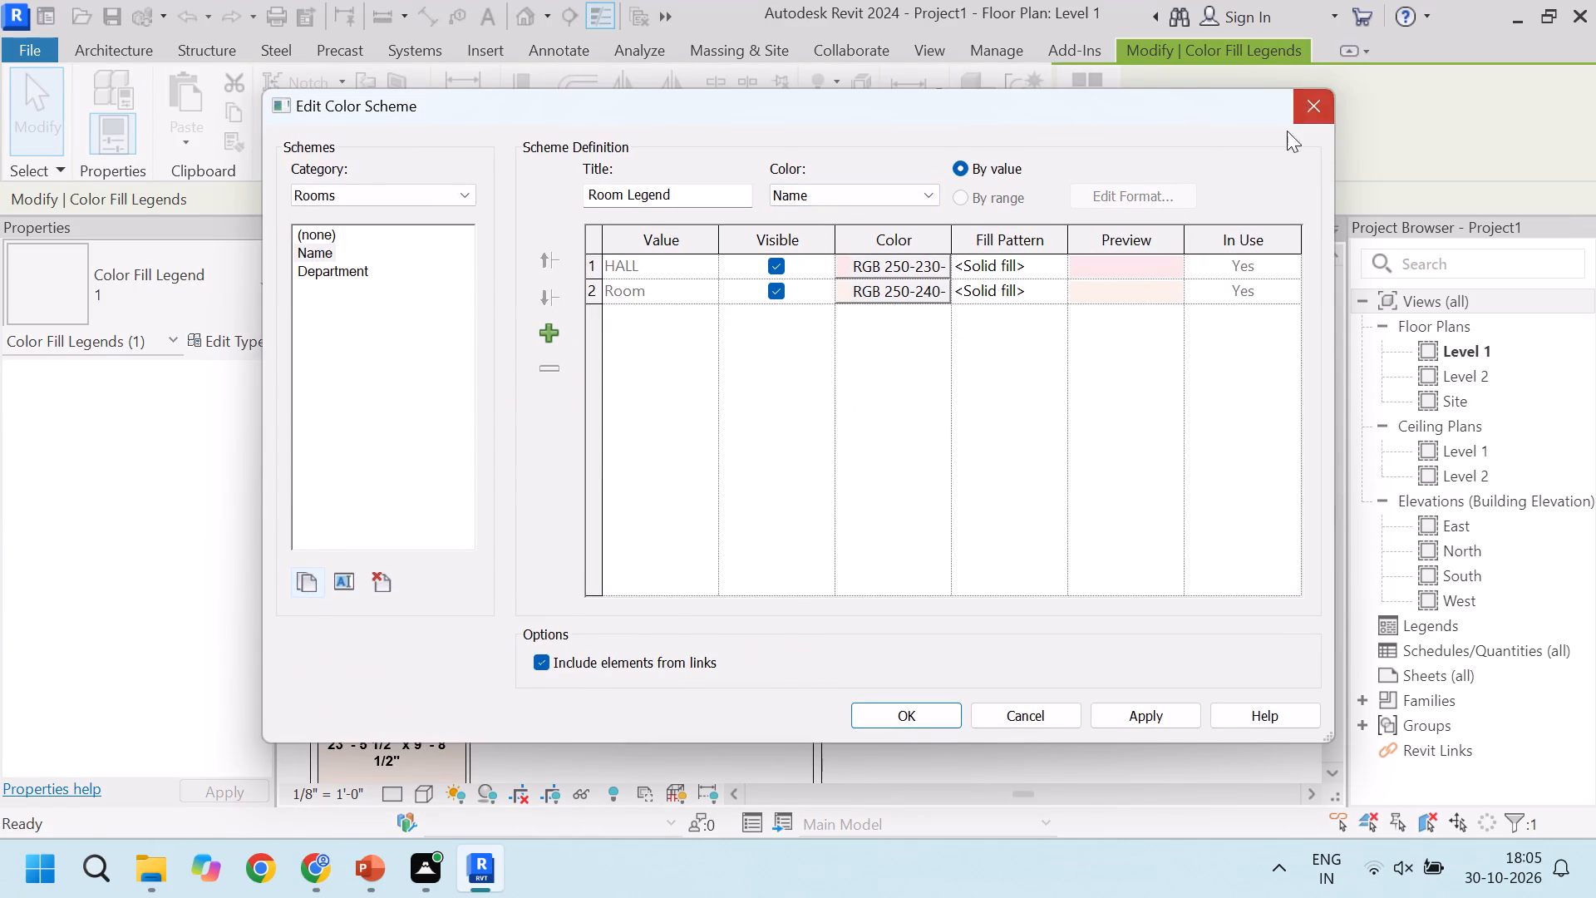
# Delete the Room Legend beside the plan, keeping the Name color scheme applied to the rooms.
pyautogui.scroll(-4, 971, 473)
pyautogui.scroll(2, 1082, 361)
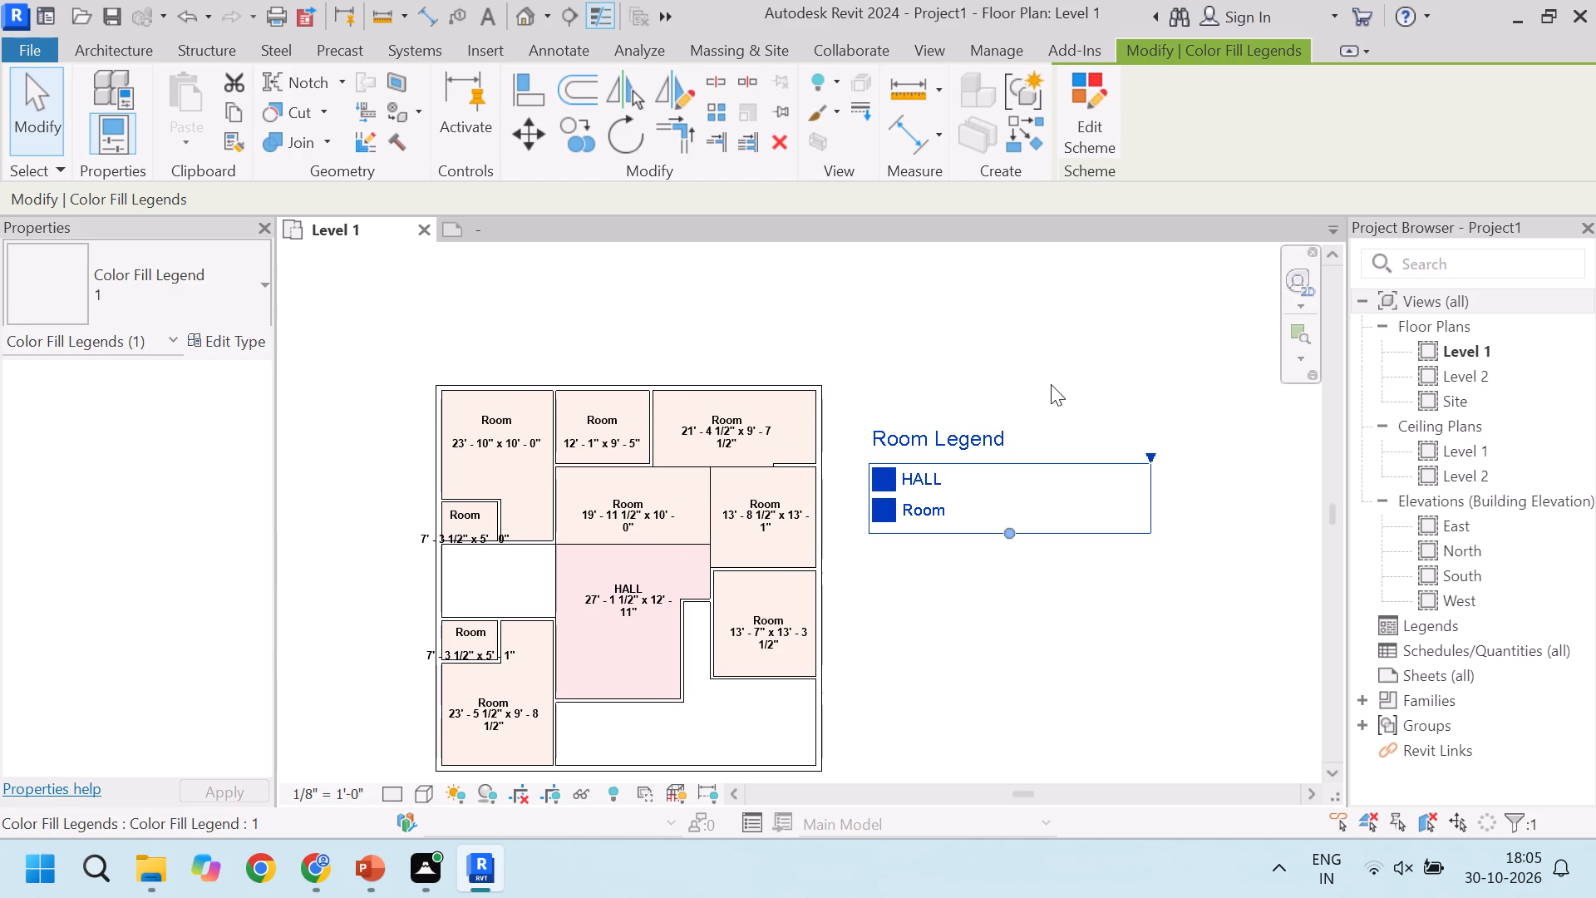
pyautogui.press('Delete')
pyautogui.scroll(-2, 860, 392)
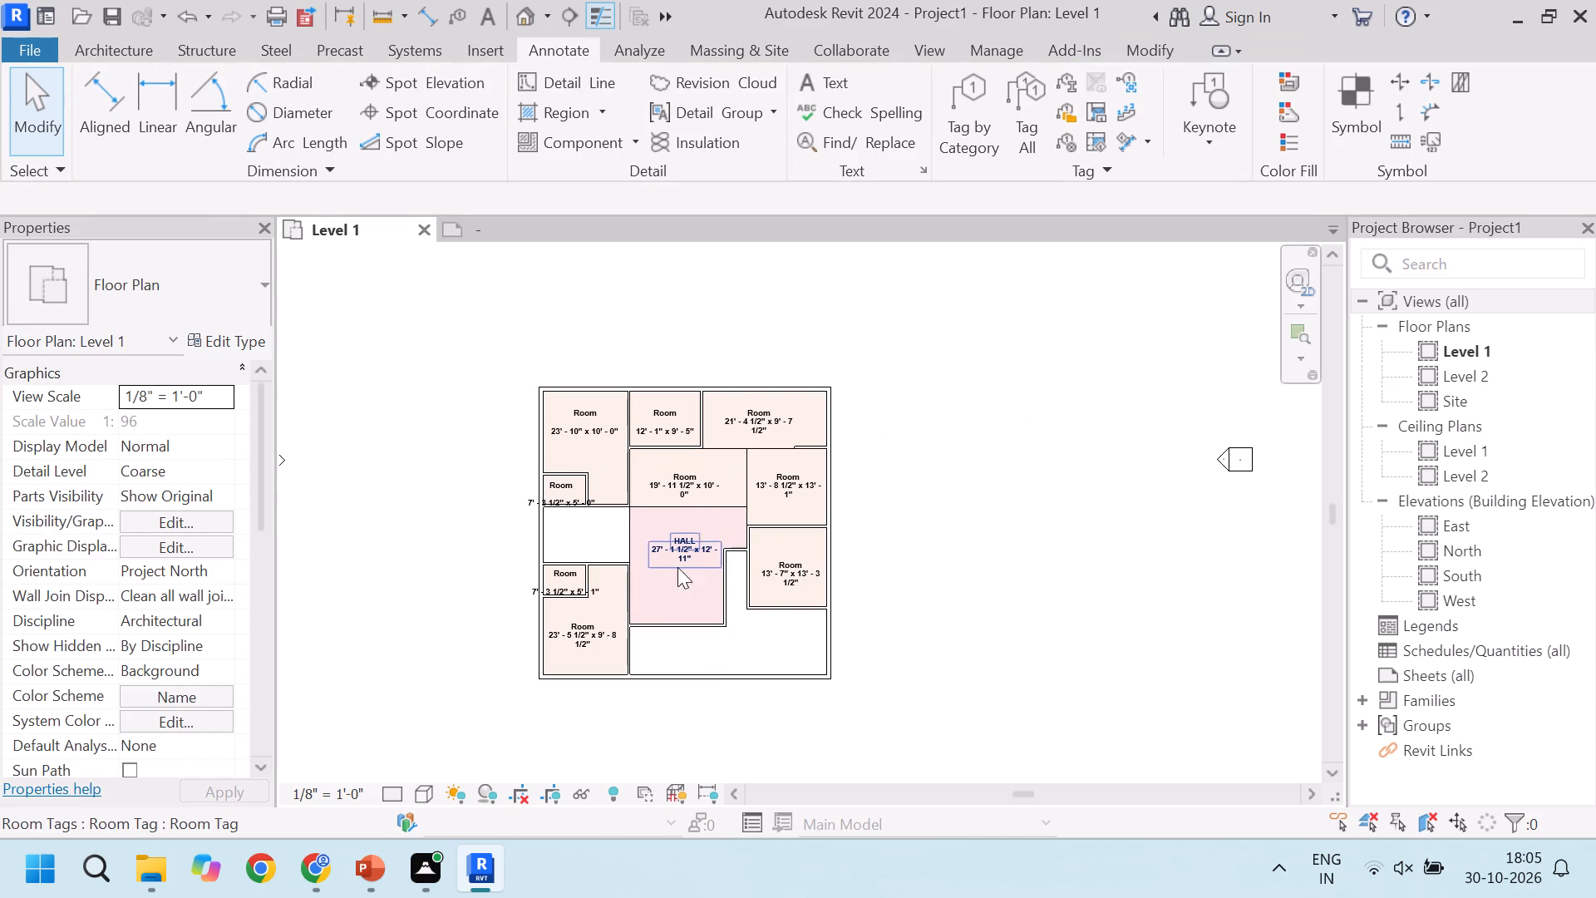
pyautogui.scroll(3, 589, 564)
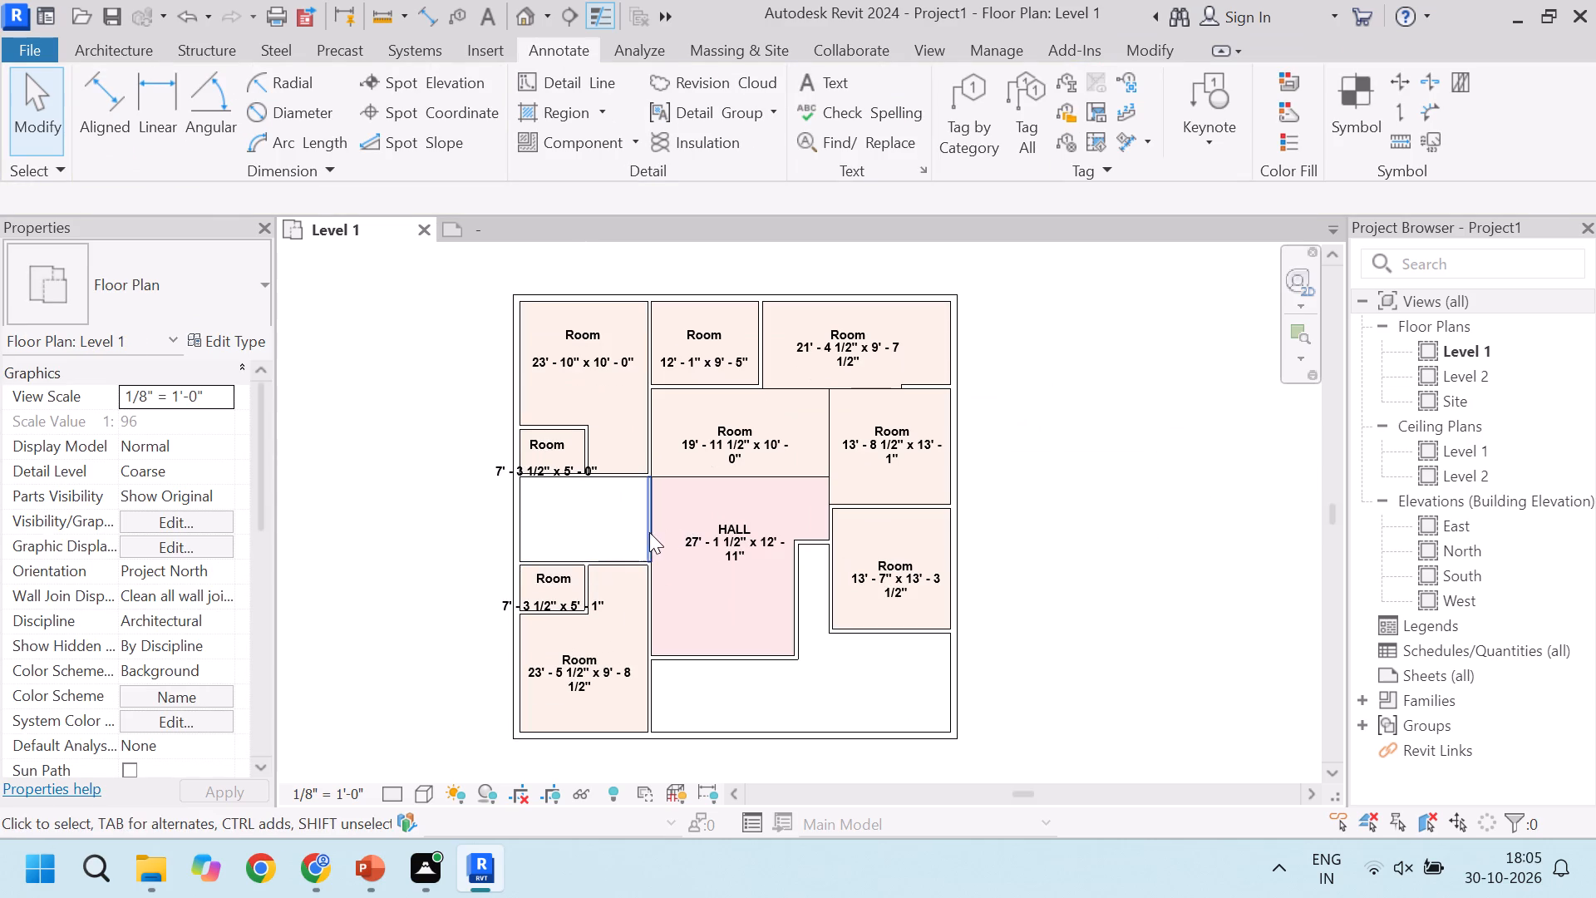
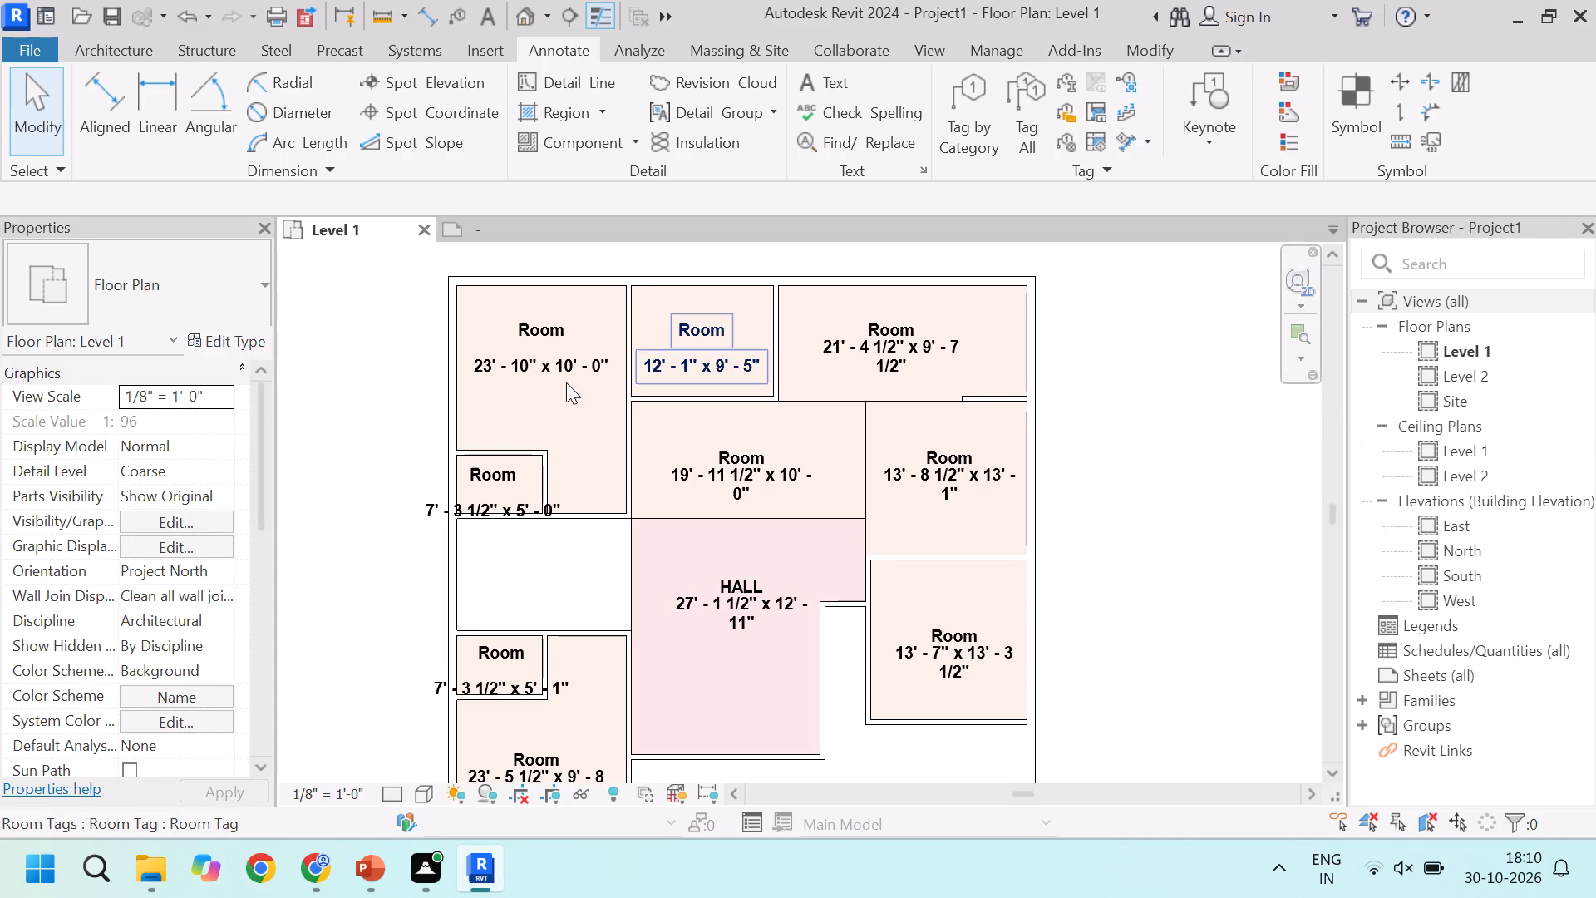
# Rename the 23' - 10" x 10' - 0" room in the plan's upper-left corner as Room 1.
pyautogui.doubleClick(563, 329)
pyautogui.click(558, 329)
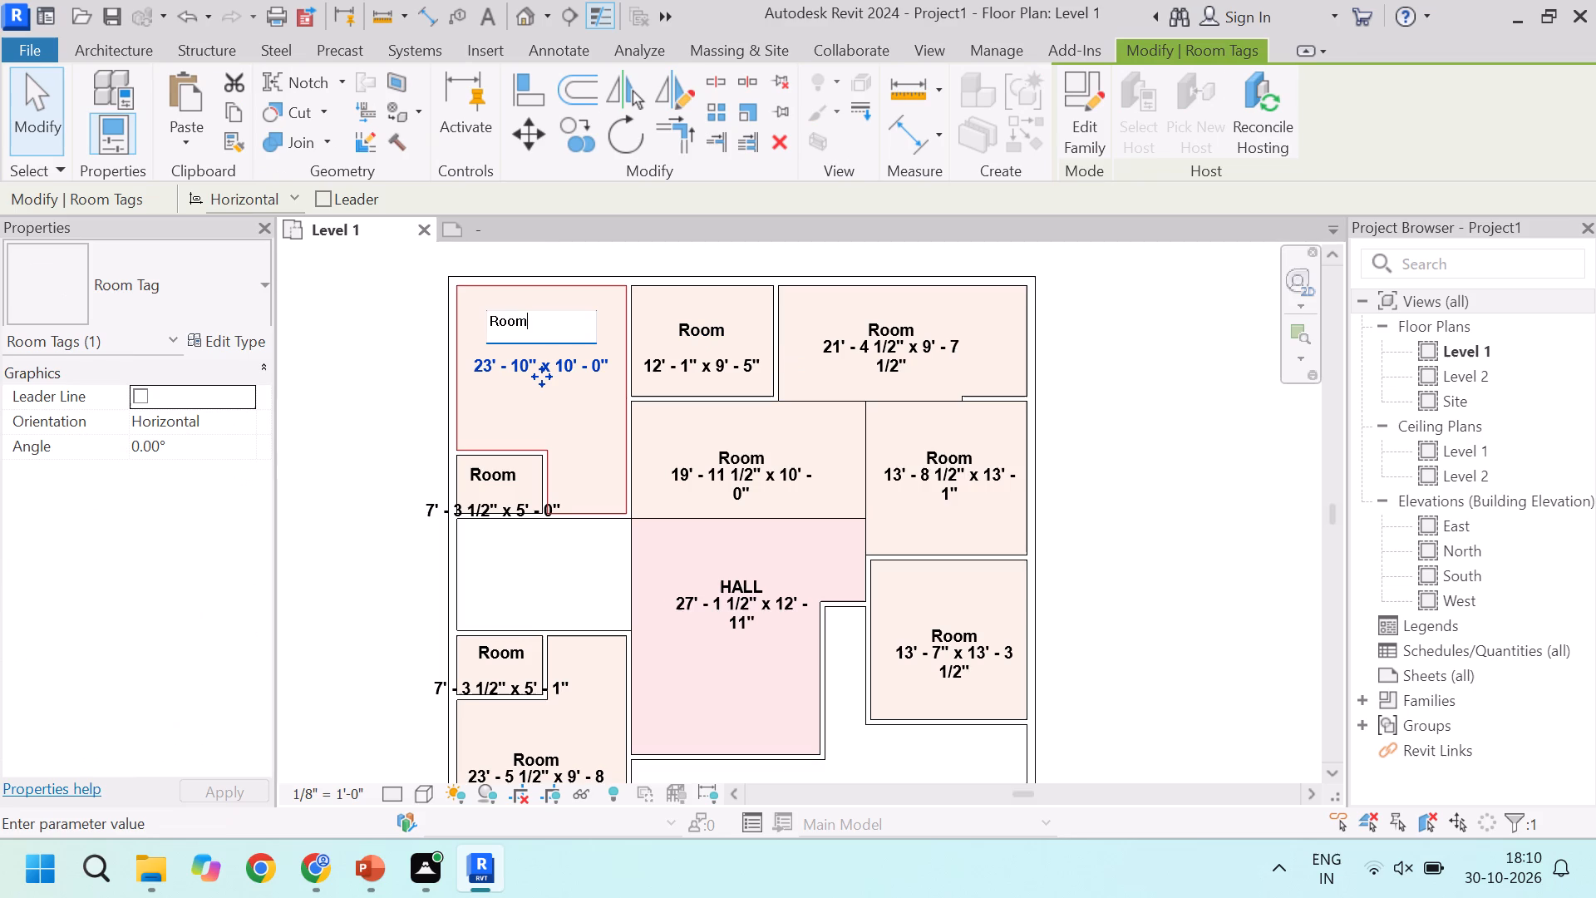
pyautogui.press('space')
pyautogui.press('1')
pyautogui.click(394, 363)
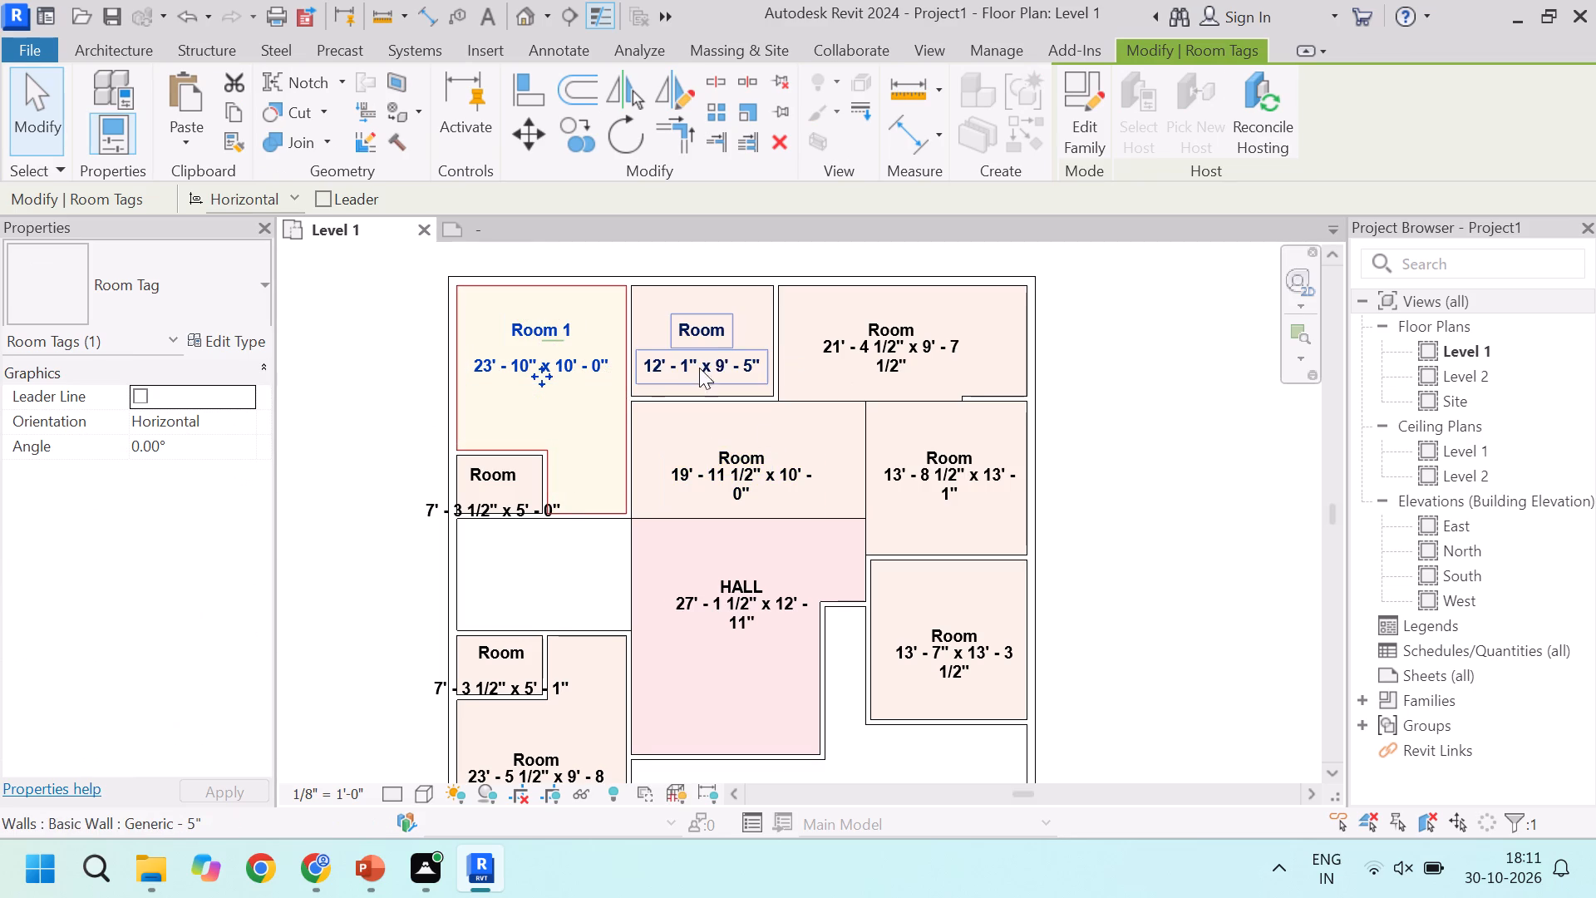
# Rename the 12' - 1" x 9' - 5" room beside Room 1 as Balcony.
pyautogui.doubleClick(715, 333)
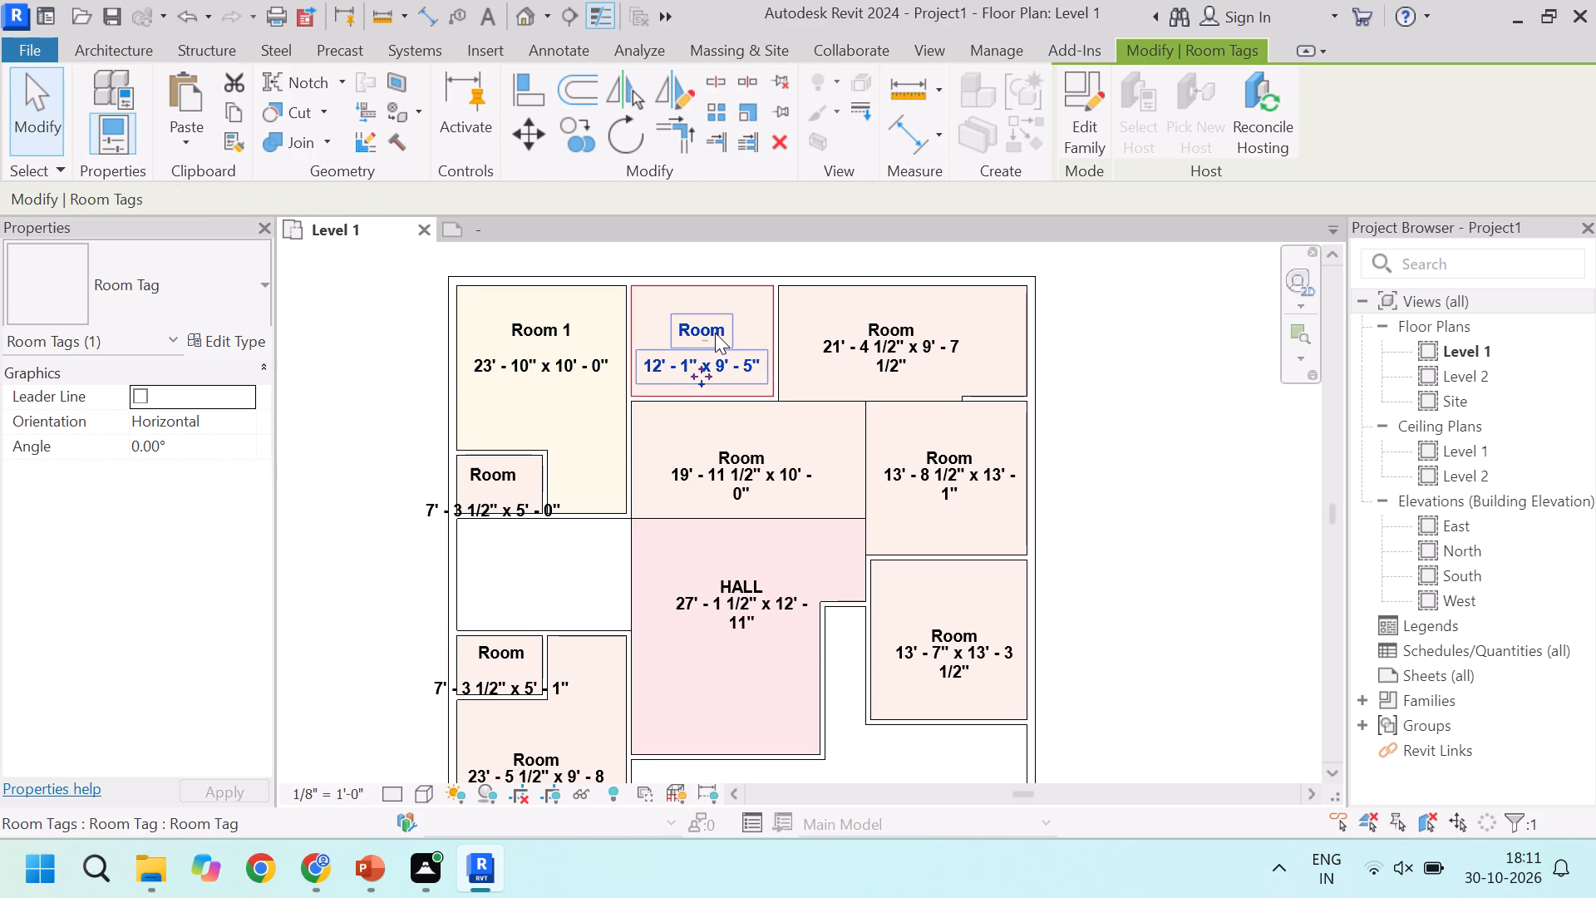
pyautogui.write('balcony')
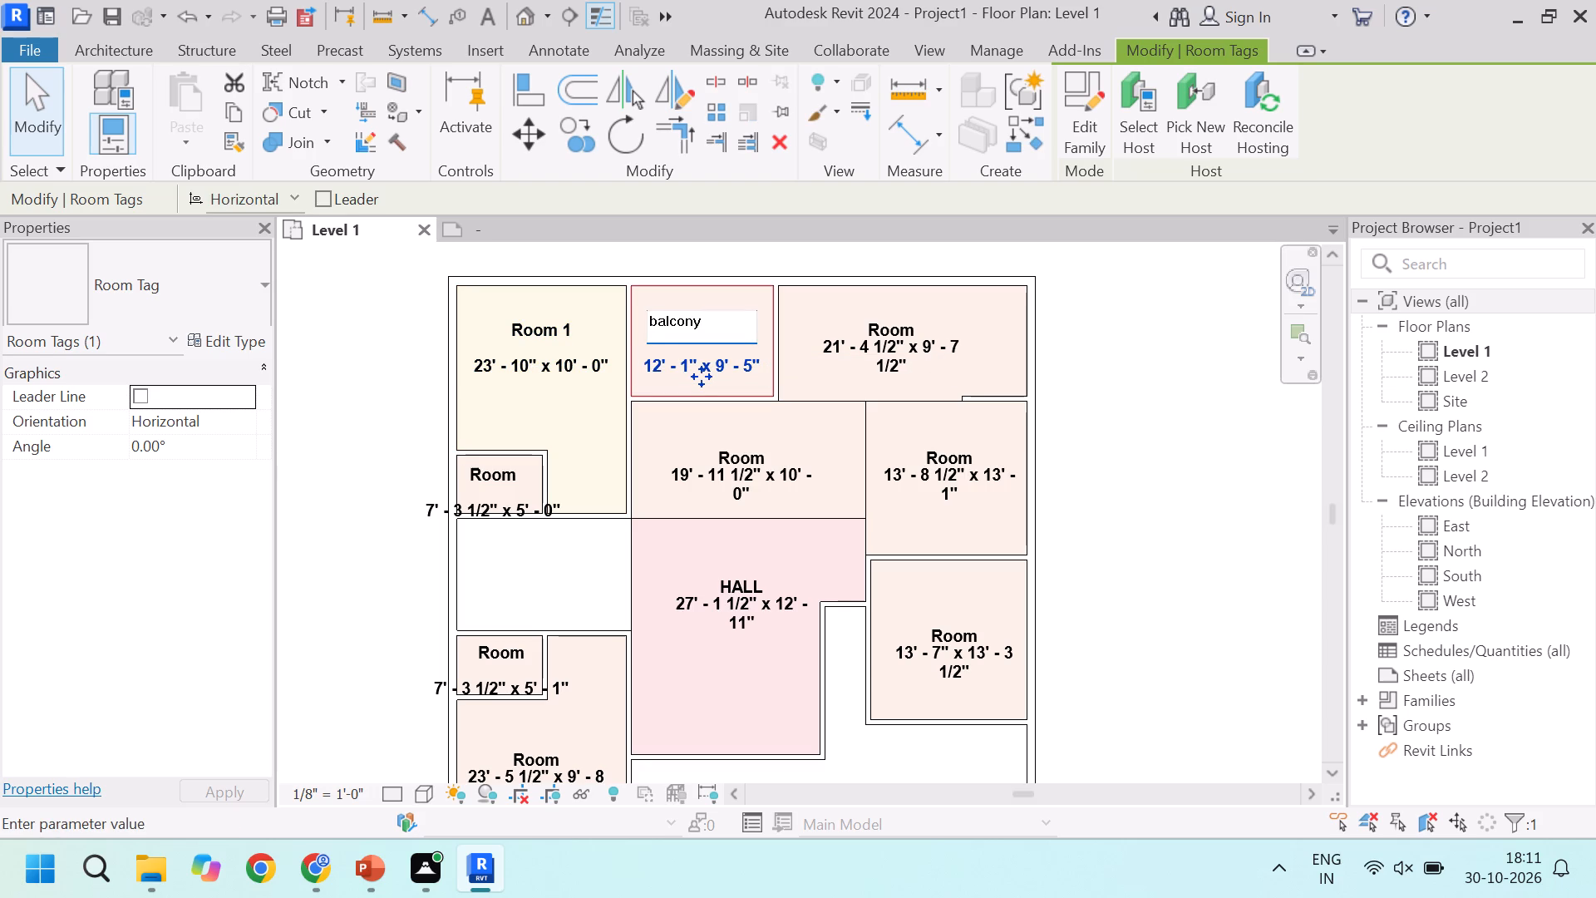
pyautogui.click(655, 322)
pyautogui.press('BackSpace')
pyautogui.hotkey('shift', 'b')
pyautogui.click(1103, 346)
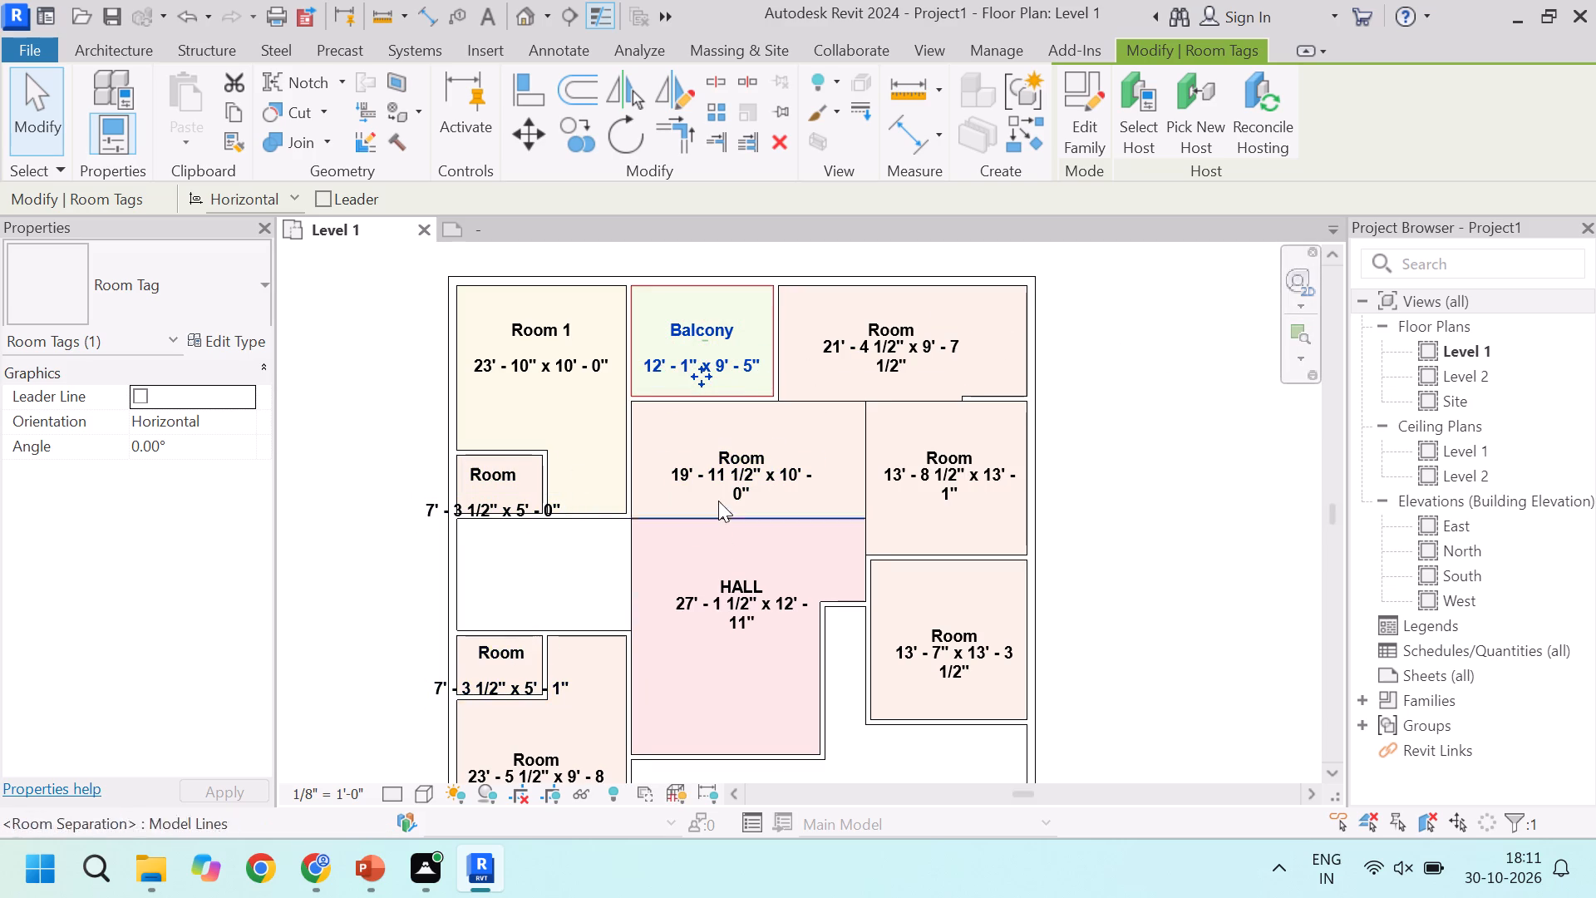
# Rename the small 7' - 3 1/2" x 5' - 1" room above the lower-left room as Toilet 2.
pyautogui.scroll(-3, 718, 501)
pyautogui.scroll(7, 574, 655)
pyautogui.scroll(-2, 586, 560)
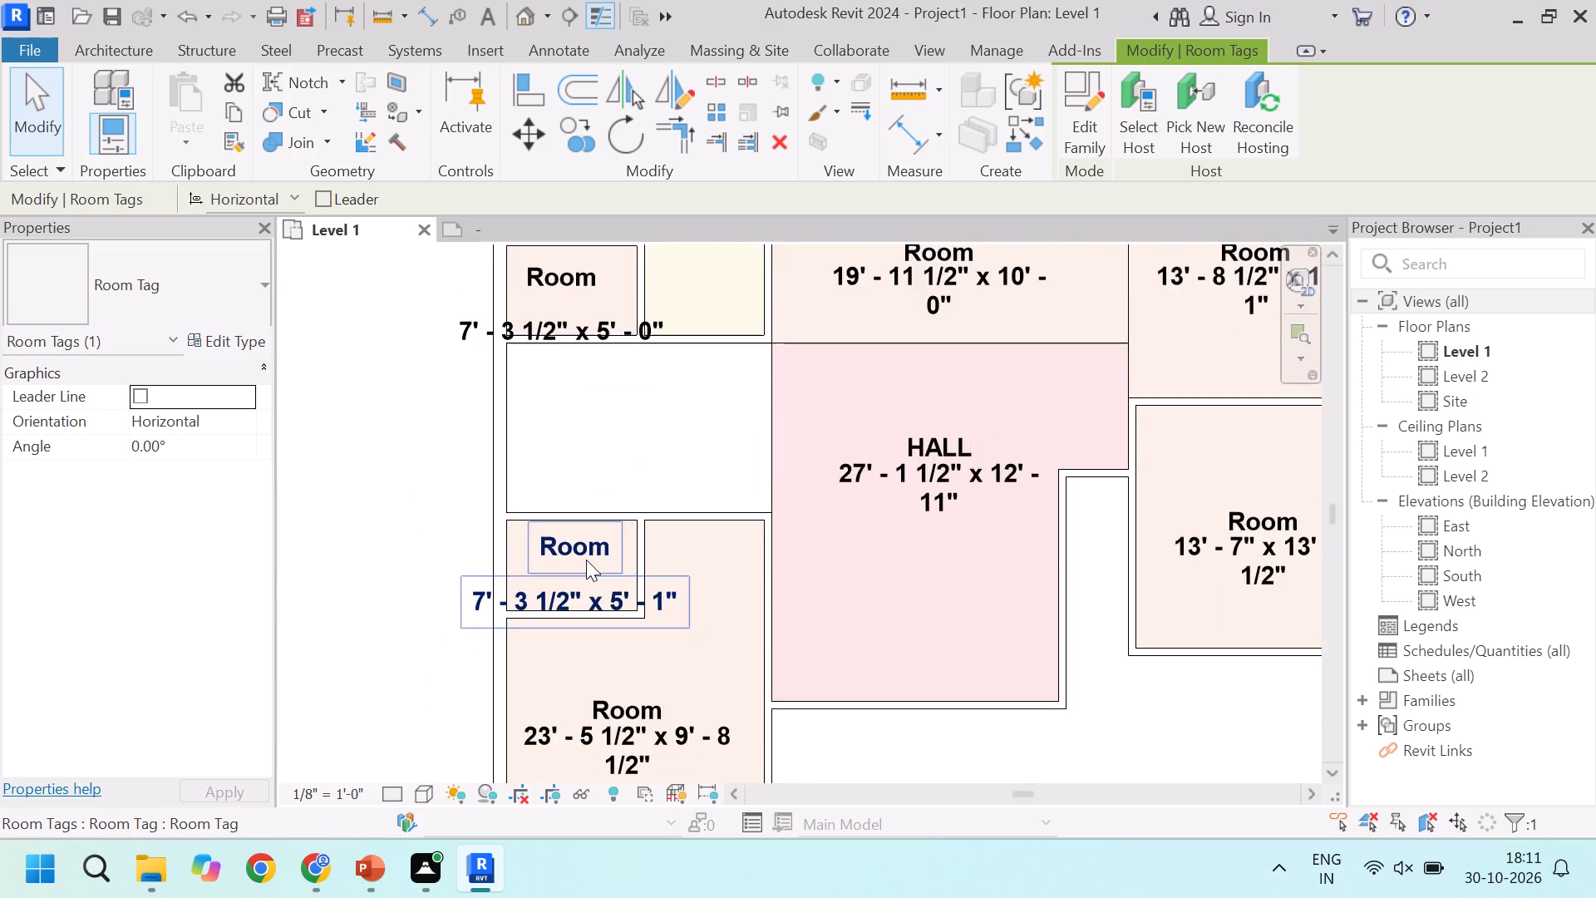
pyautogui.doubleClick(586, 560)
pyautogui.write('topilet')
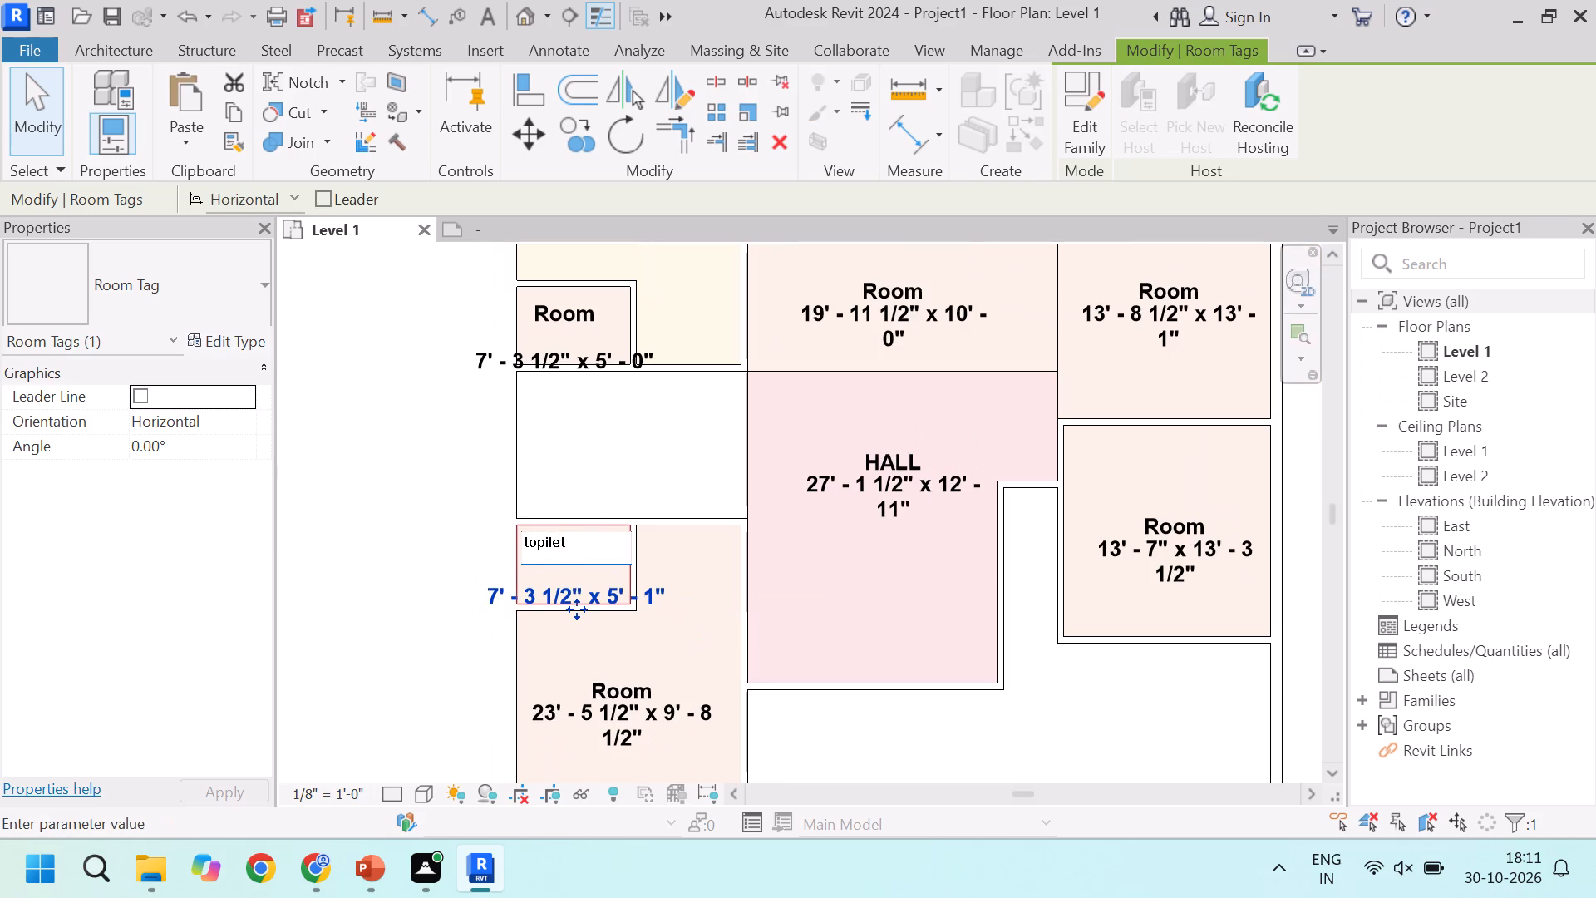
pyautogui.press('BackSpace')
pyautogui.press('BackSpace')
pyautogui.press('BackSpace')
pyautogui.press('BackSpace')
pyautogui.press('BackSpace')
pyautogui.press('BackSpace')
pyautogui.press('BackSpace')
pyautogui.press('BackSpace')
pyautogui.press('BackSpace')
pyautogui.press('BackSpace')
pyautogui.press('BackSpace')
pyautogui.press('BackSpace')
pyautogui.press('BackSpace')
pyautogui.press('BackSpace')
pyautogui.press('BackSpace')
pyautogui.hotkey('shift', 't')
pyautogui.write('oilet 2')
pyautogui.click(405, 444)
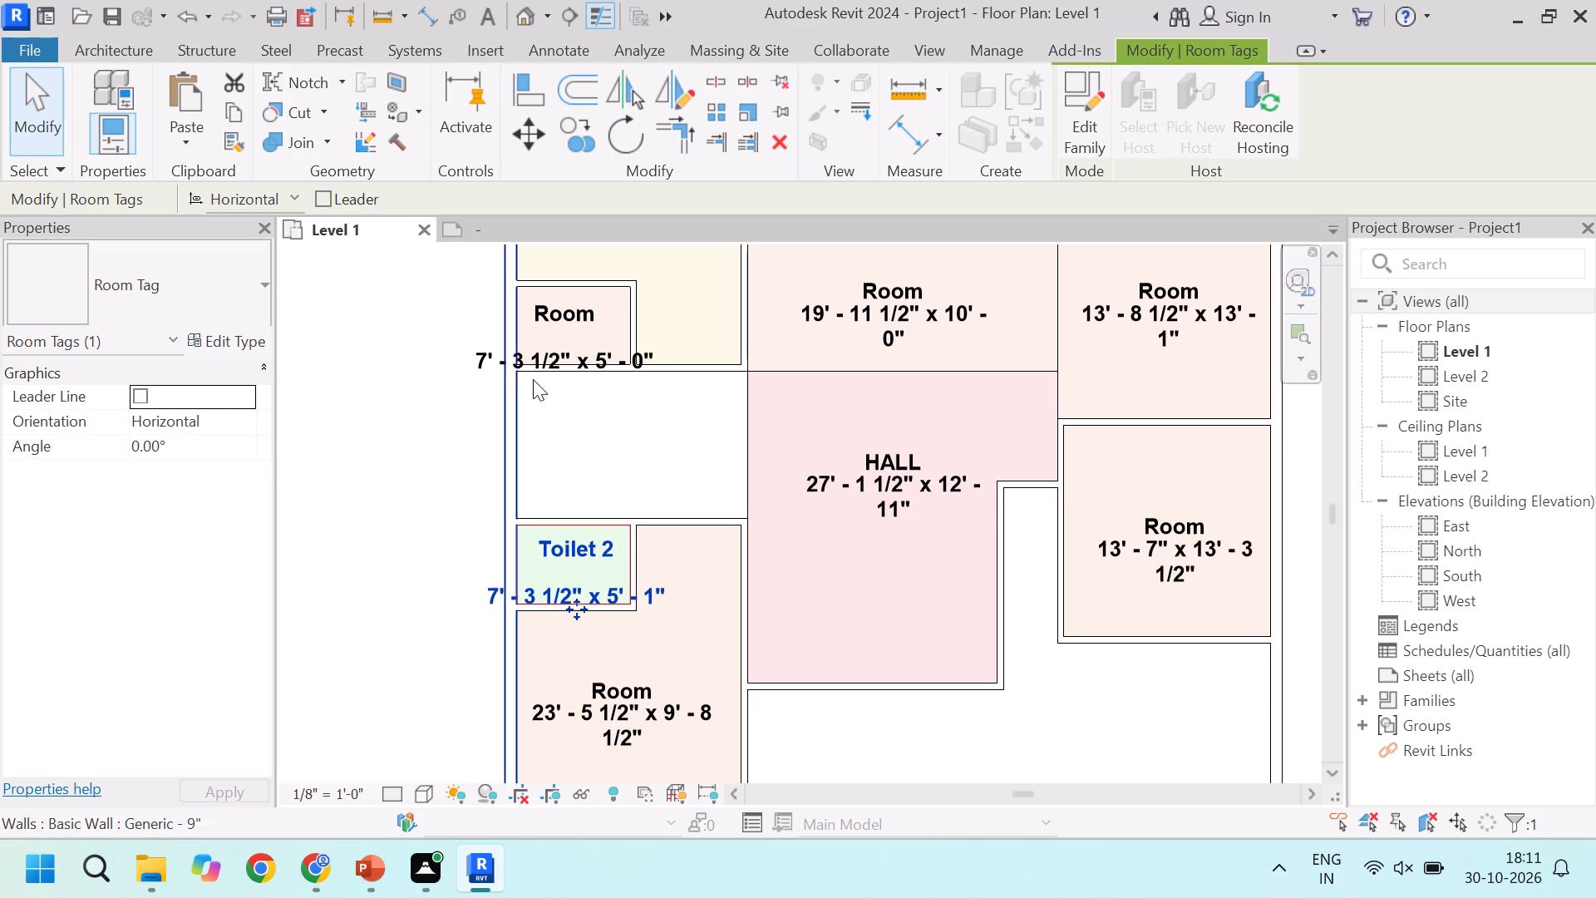
# Rename the small 7' - 3 1/2" x 5' - 0" room adjoining Room 1 as Toilet 1.
pyautogui.doubleClick(583, 309)
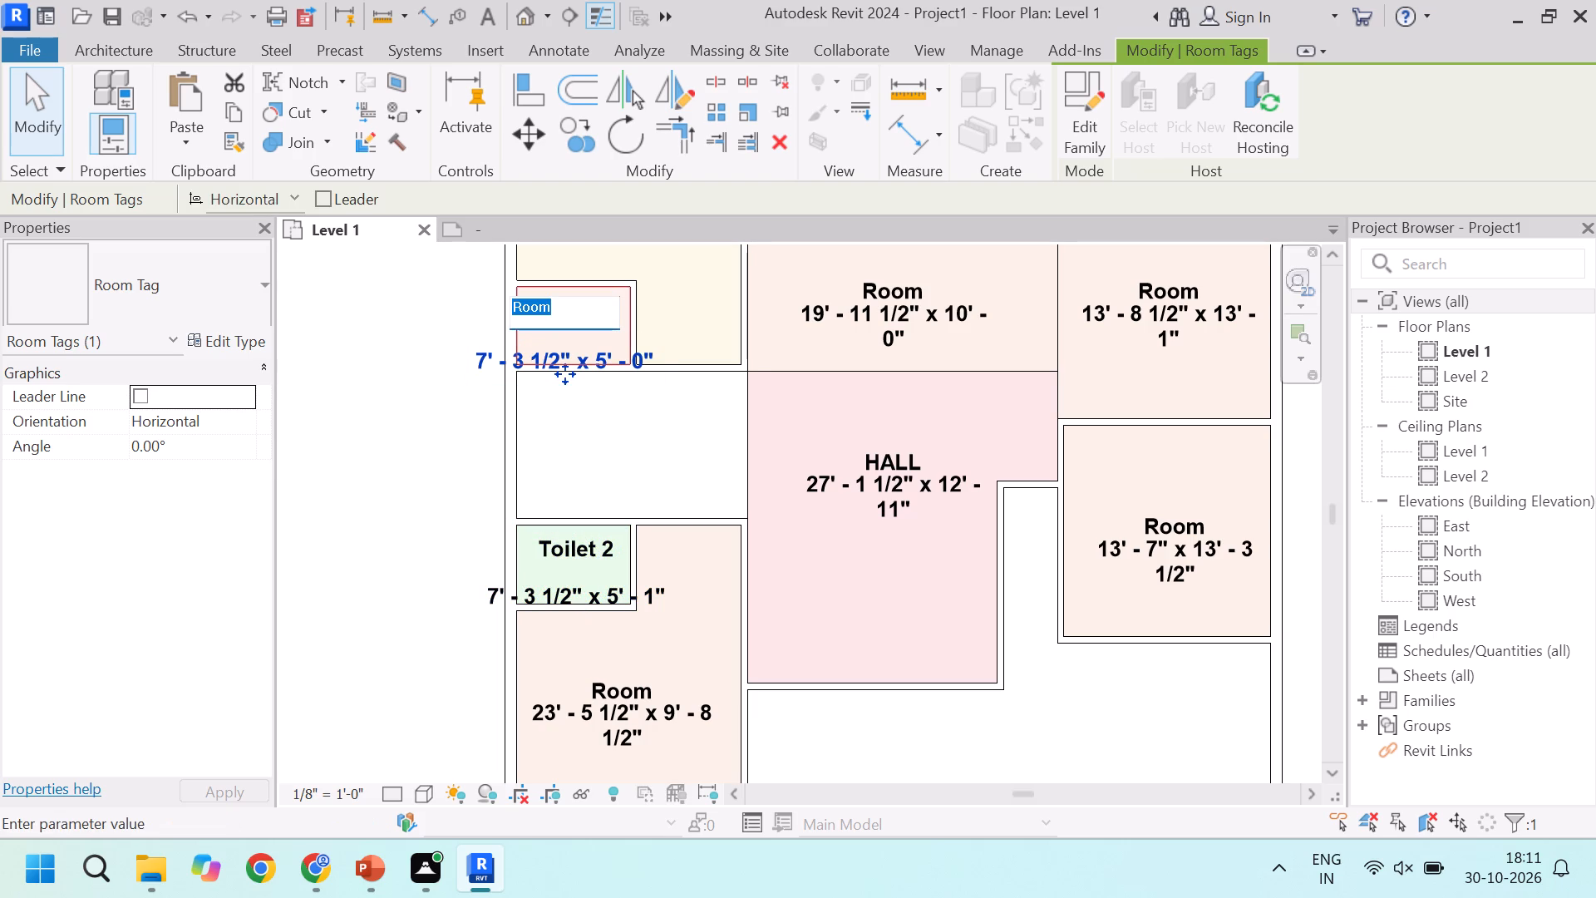
pyautogui.hotkey('shift', 't')
pyautogui.write('oilegt')
pyautogui.press('space')
pyautogui.press('BackSpace')
pyautogui.press('BackSpace')
pyautogui.press('BackSpace')
pyautogui.write('t 1')
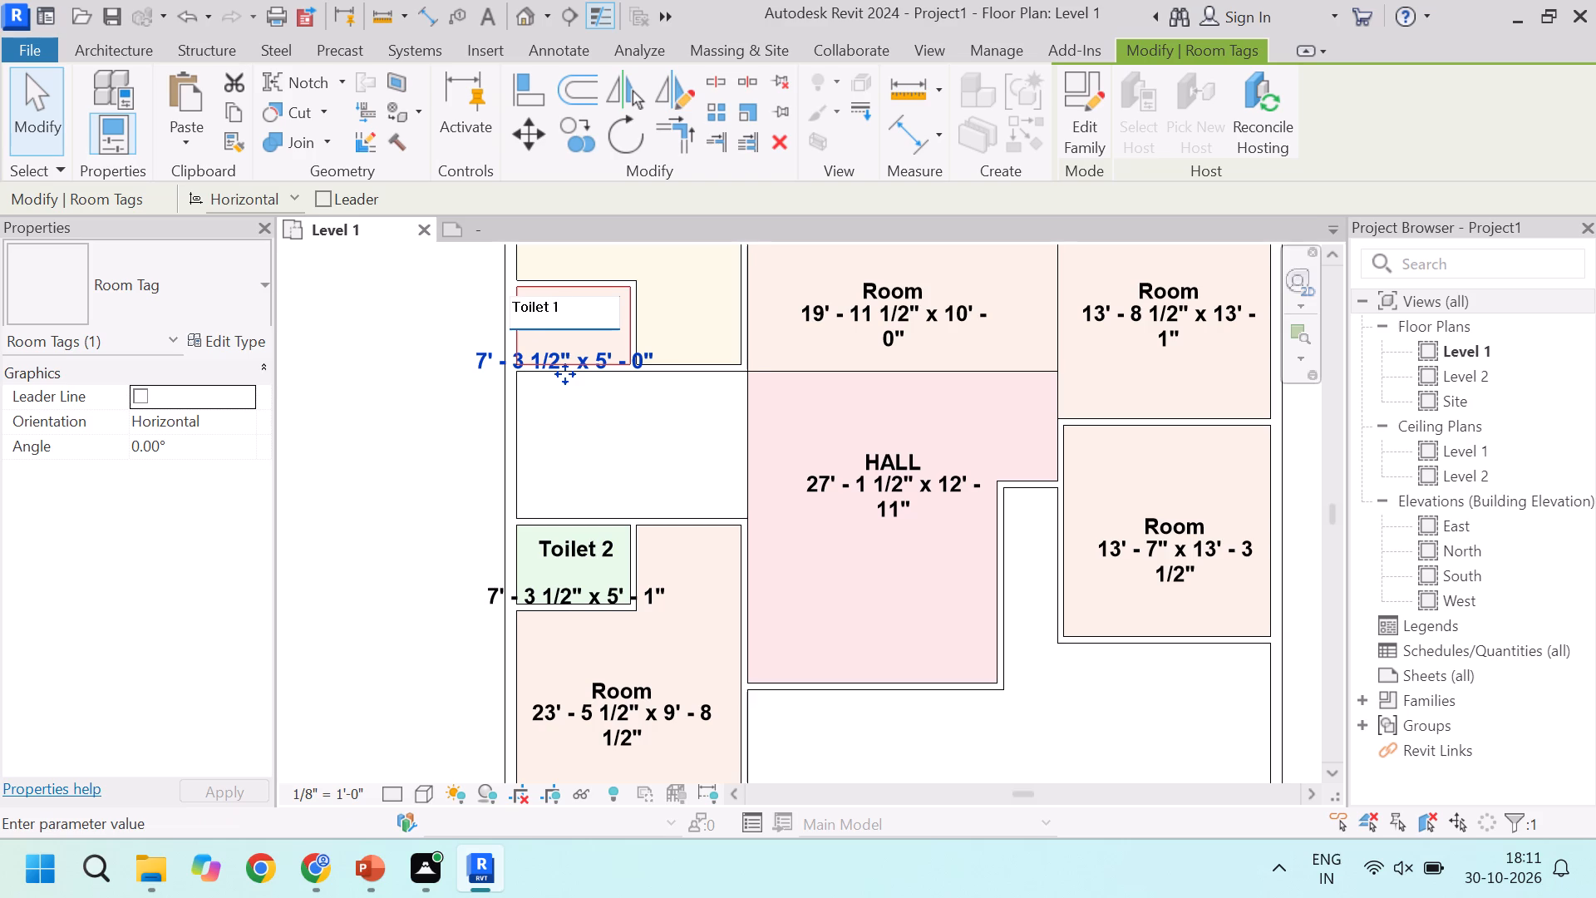
pyautogui.click(393, 465)
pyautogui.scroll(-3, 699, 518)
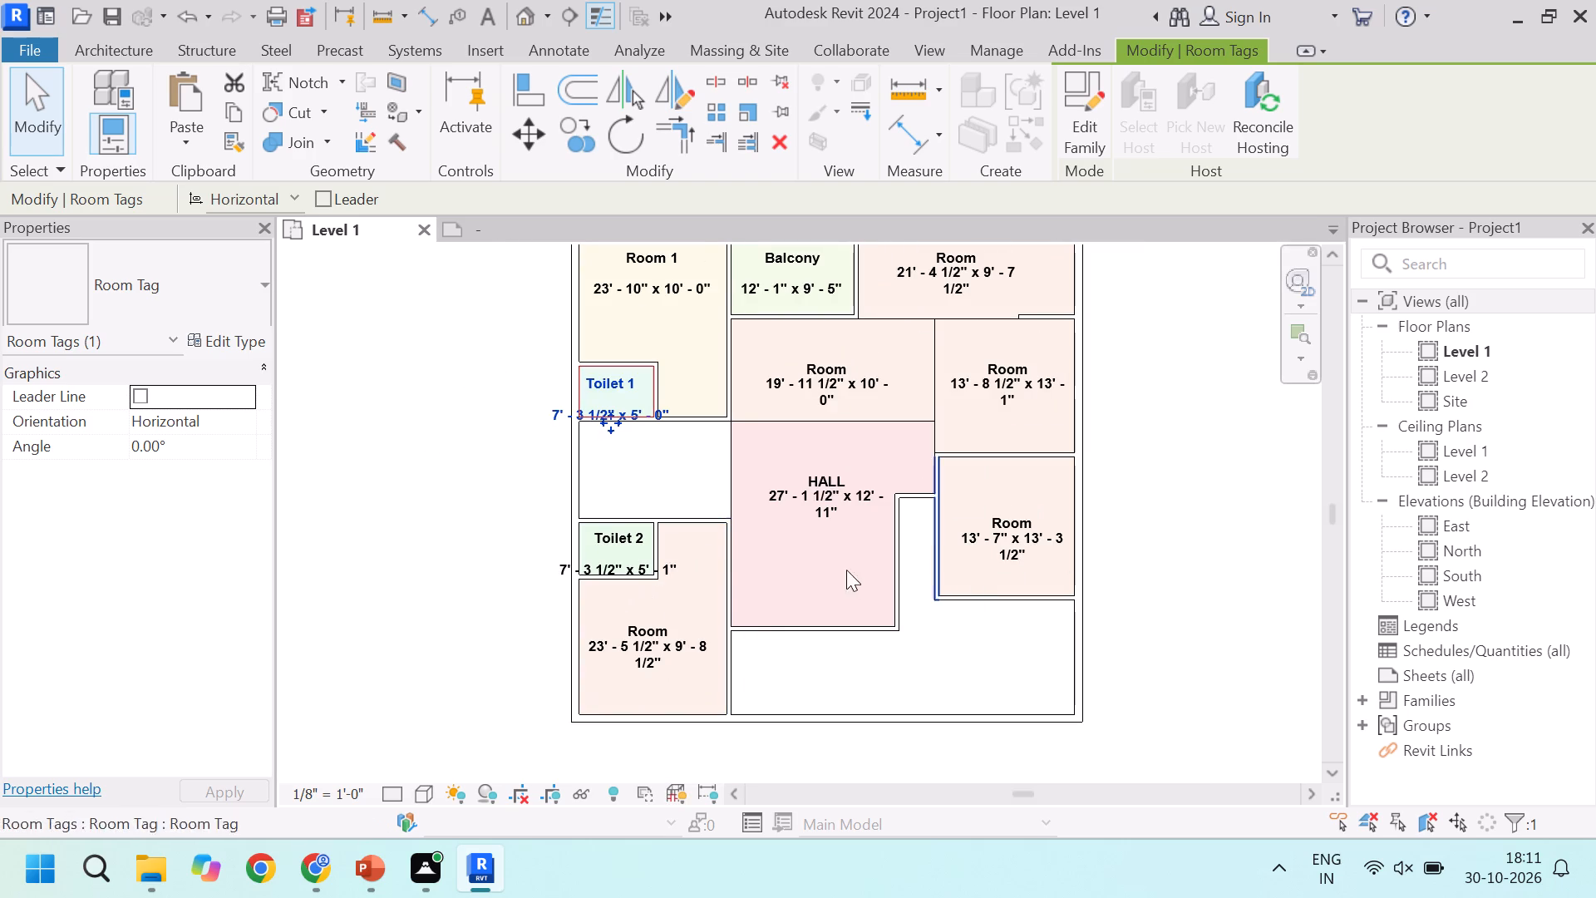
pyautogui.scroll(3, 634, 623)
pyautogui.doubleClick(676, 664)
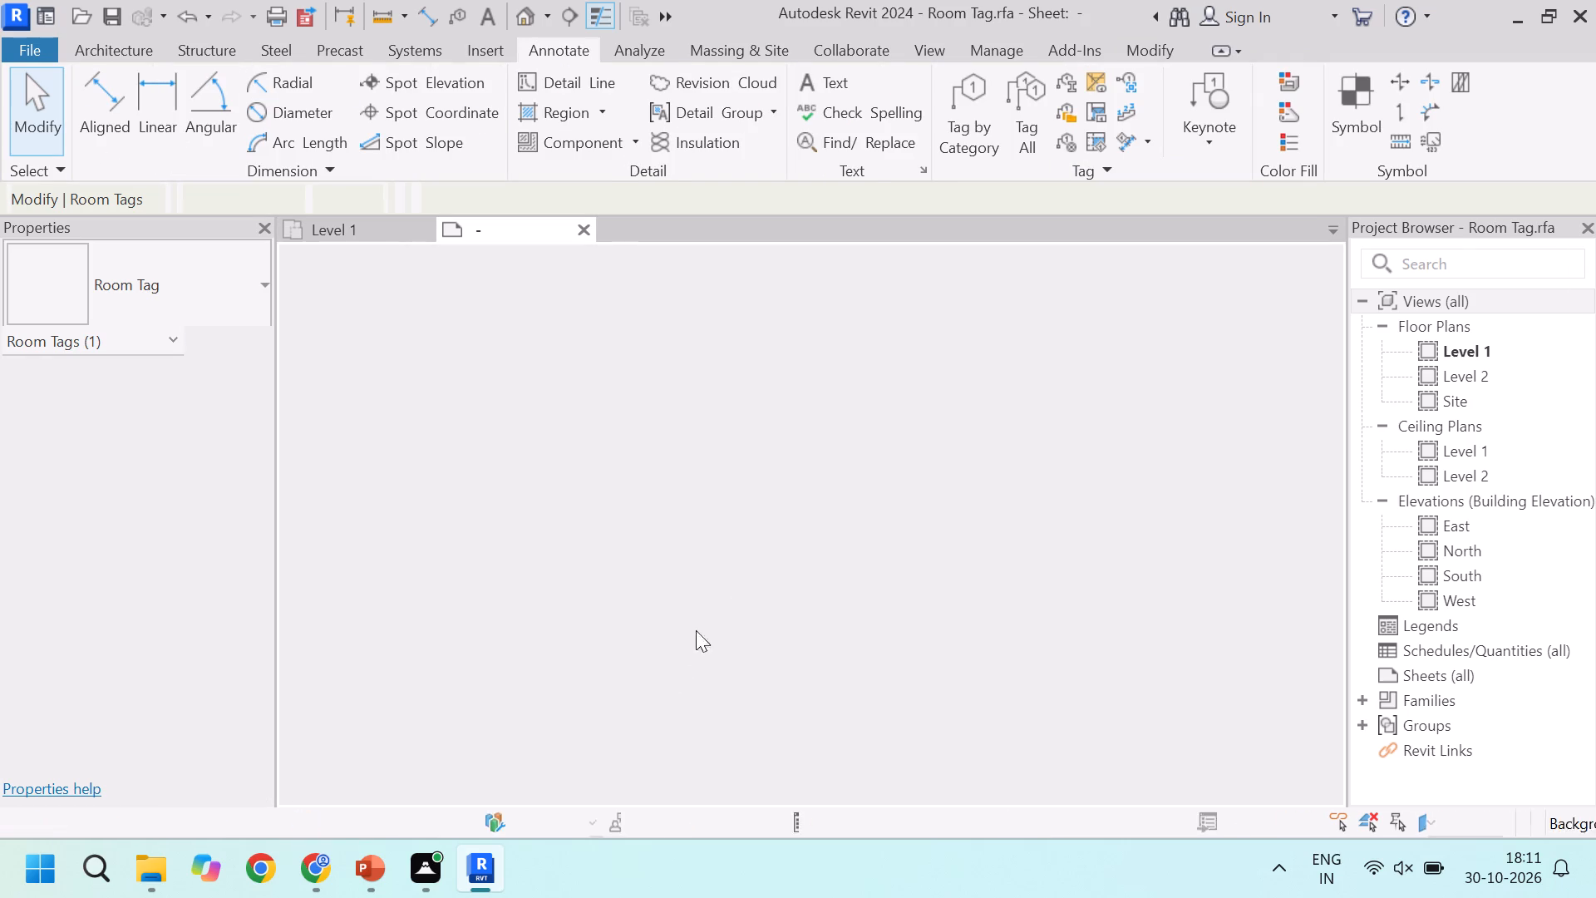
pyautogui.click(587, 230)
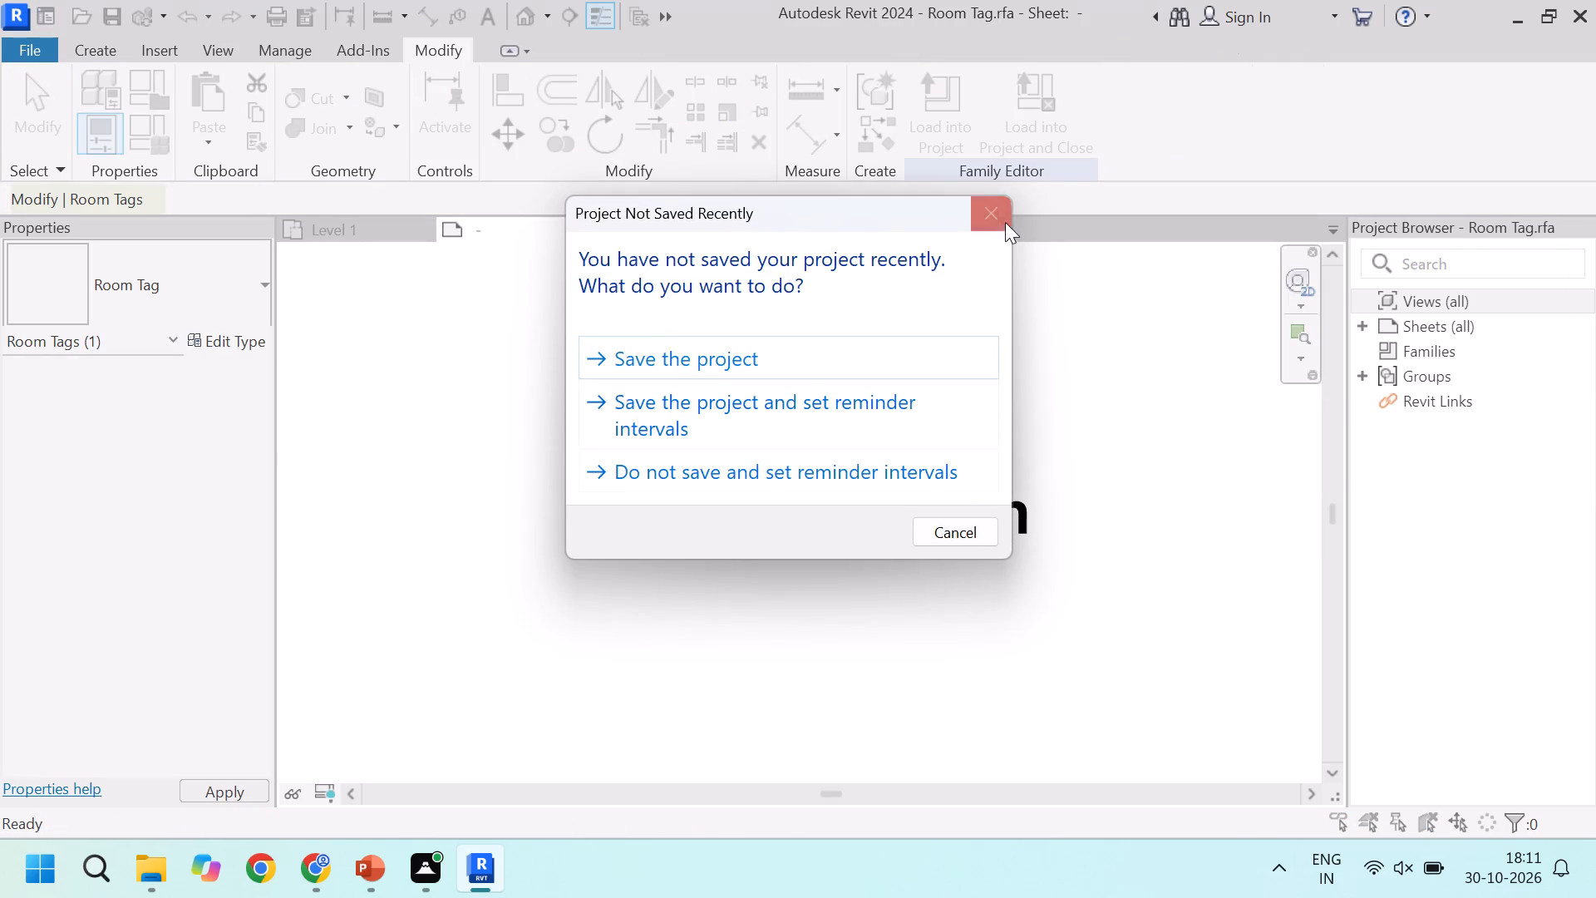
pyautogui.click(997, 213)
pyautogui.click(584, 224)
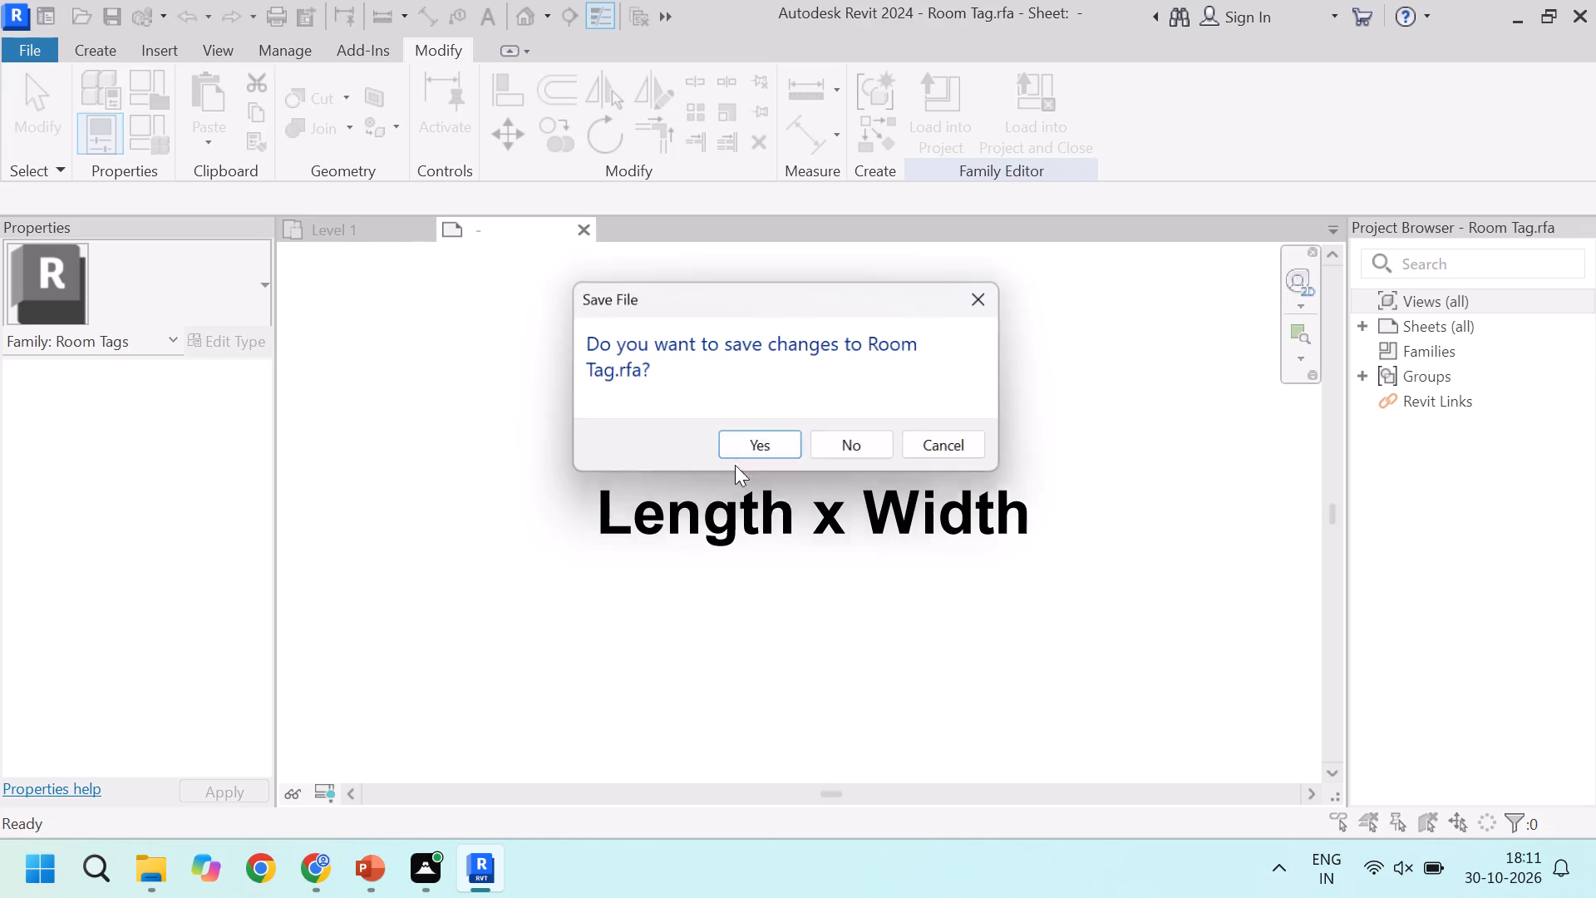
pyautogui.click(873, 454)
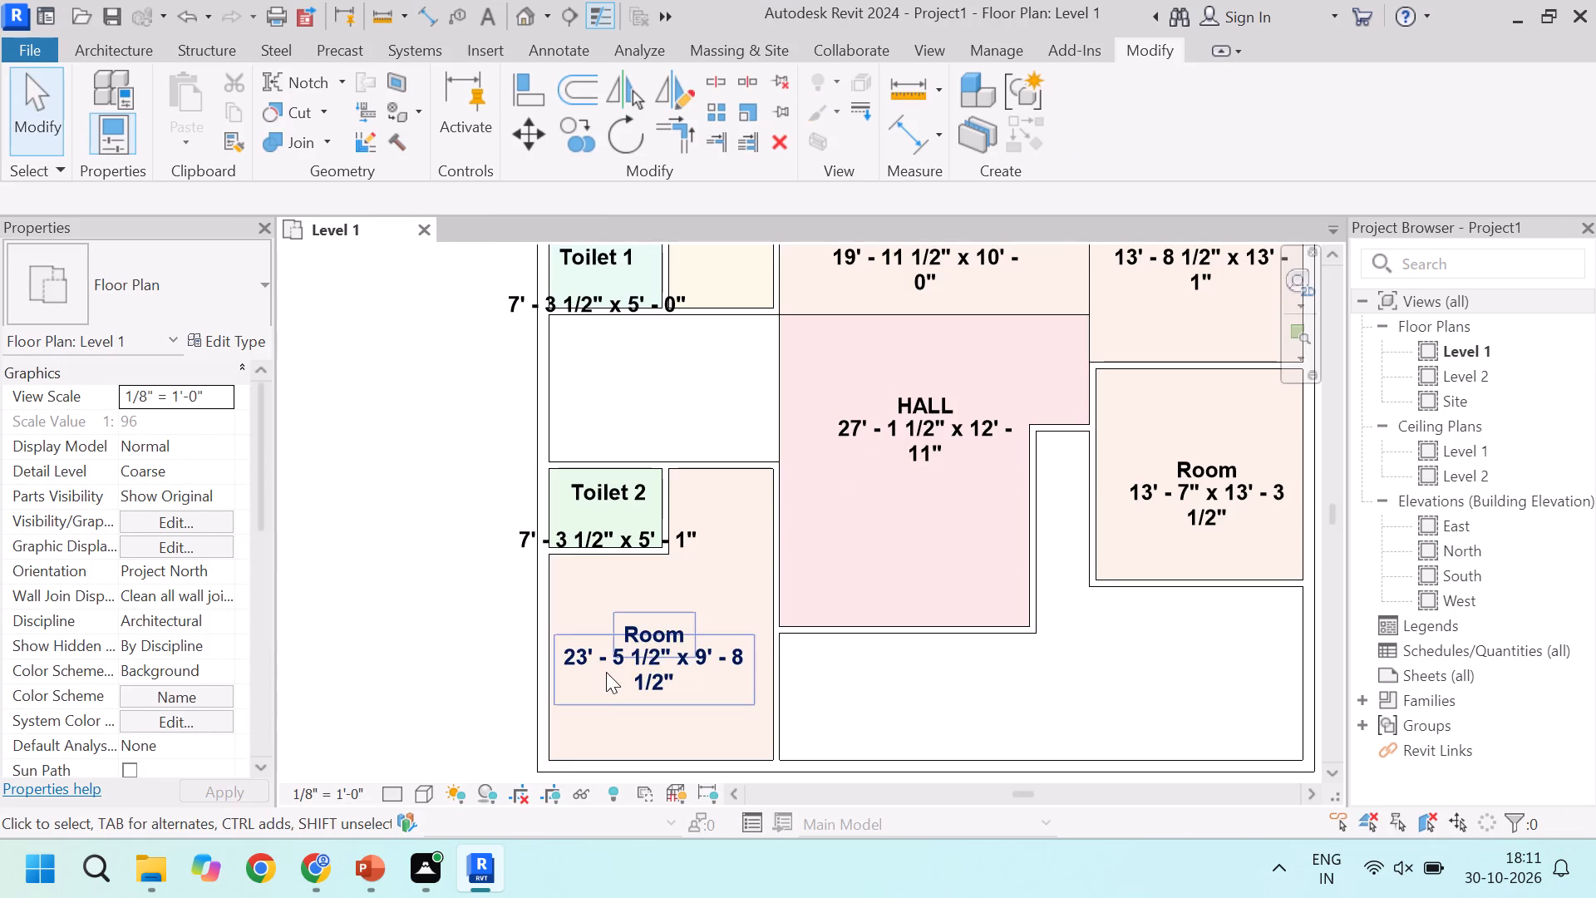
# Rename the 23' - 5 1/2" x 9' - 8 1/2" room below Toilet 2 as Room 2.
pyautogui.scroll(-3, 606, 672)
pyautogui.scroll(2, 640, 629)
pyautogui.scroll(-3, 642, 642)
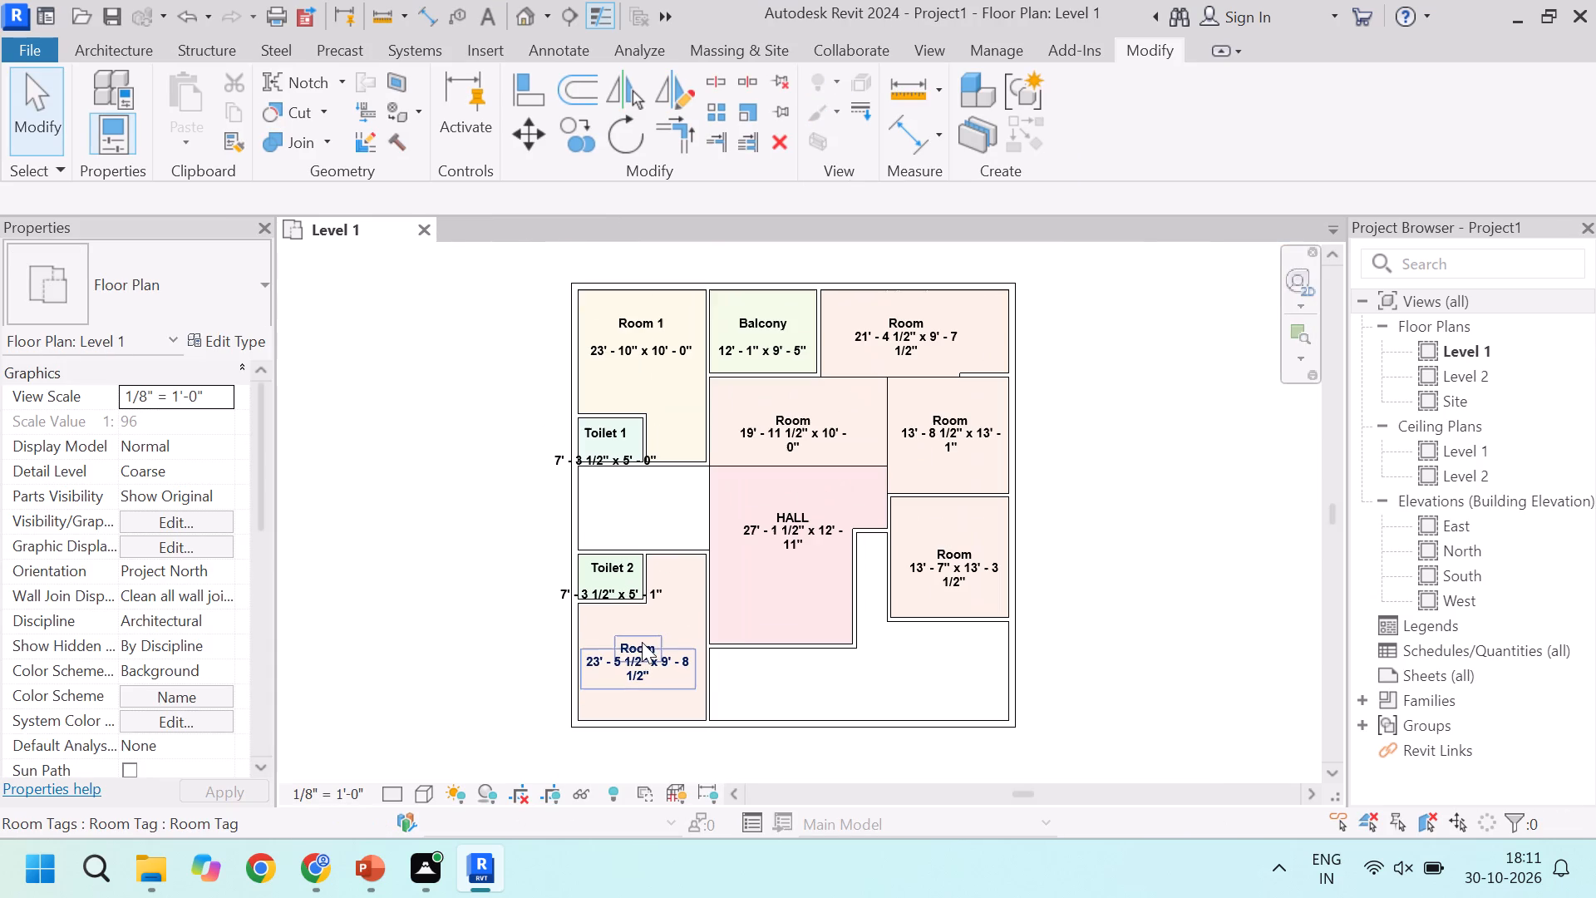
pyautogui.scroll(4, 642, 642)
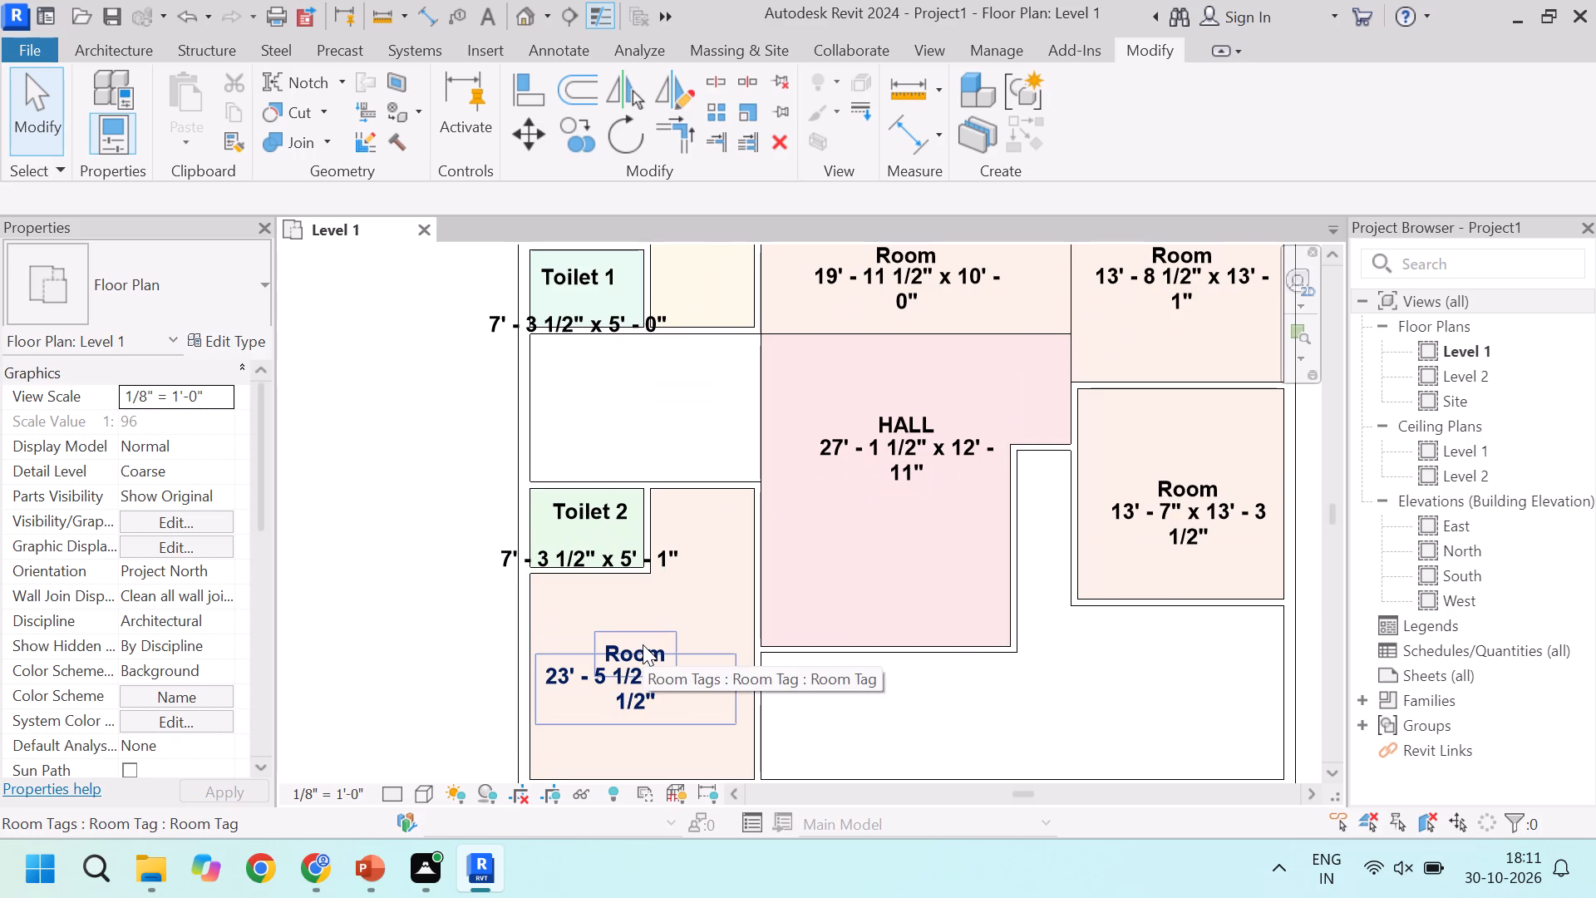
pyautogui.doubleClick(643, 644)
pyautogui.click(647, 653)
pyautogui.press('space')
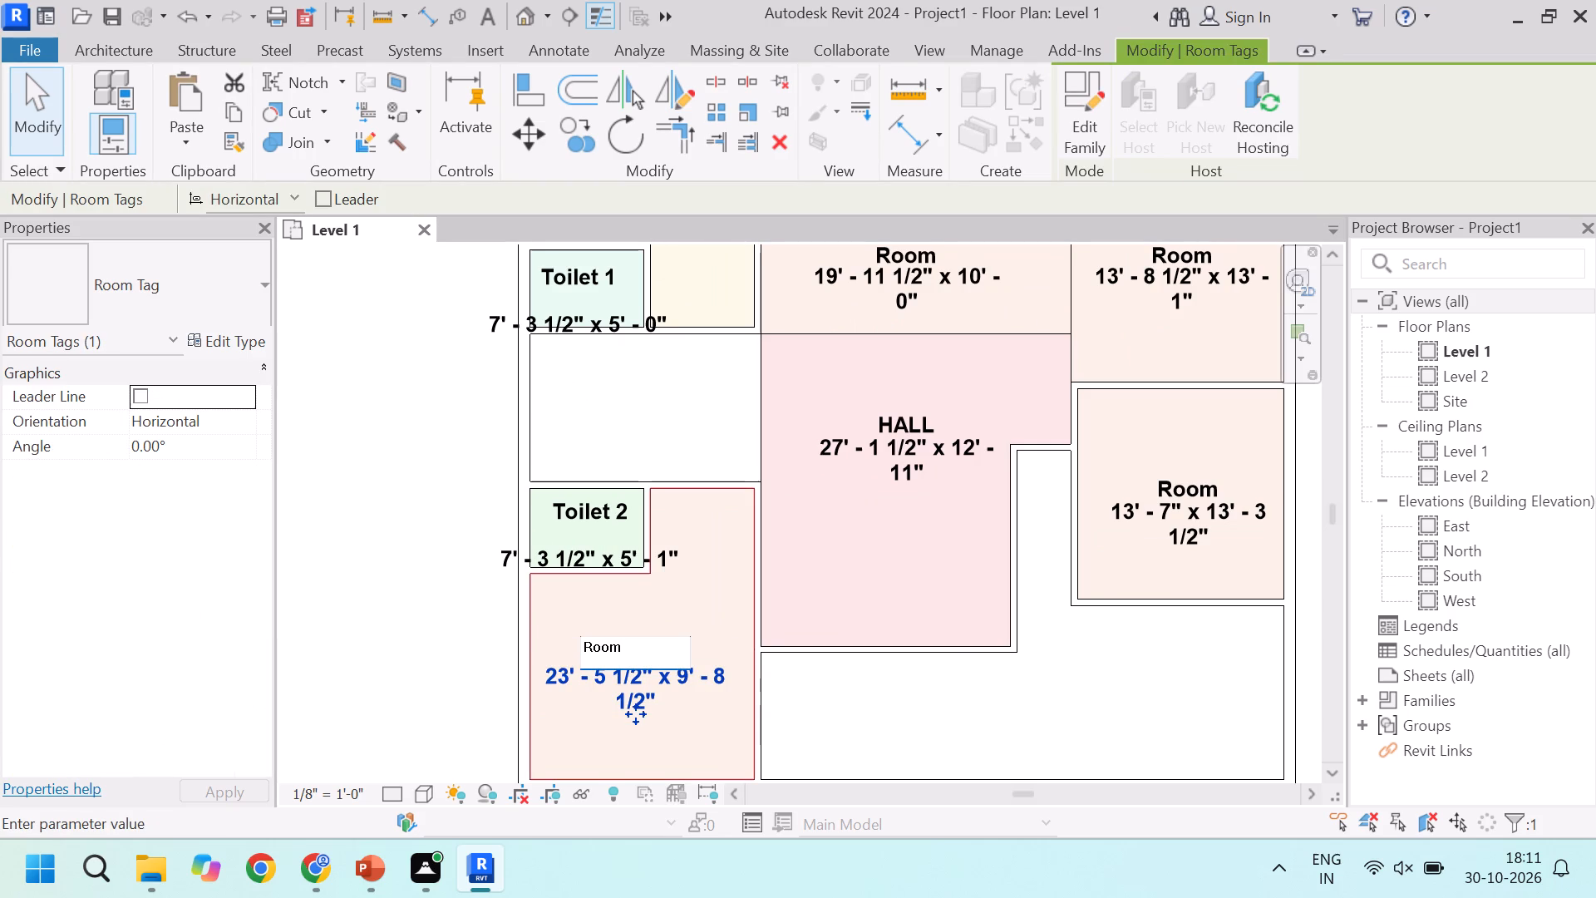
pyautogui.write('2')
pyautogui.click(385, 551)
# Rename the 13' - 7" x 13' - 3 1/2" room on the right side of the plan as Room 3.
pyautogui.scroll(-3, 931, 657)
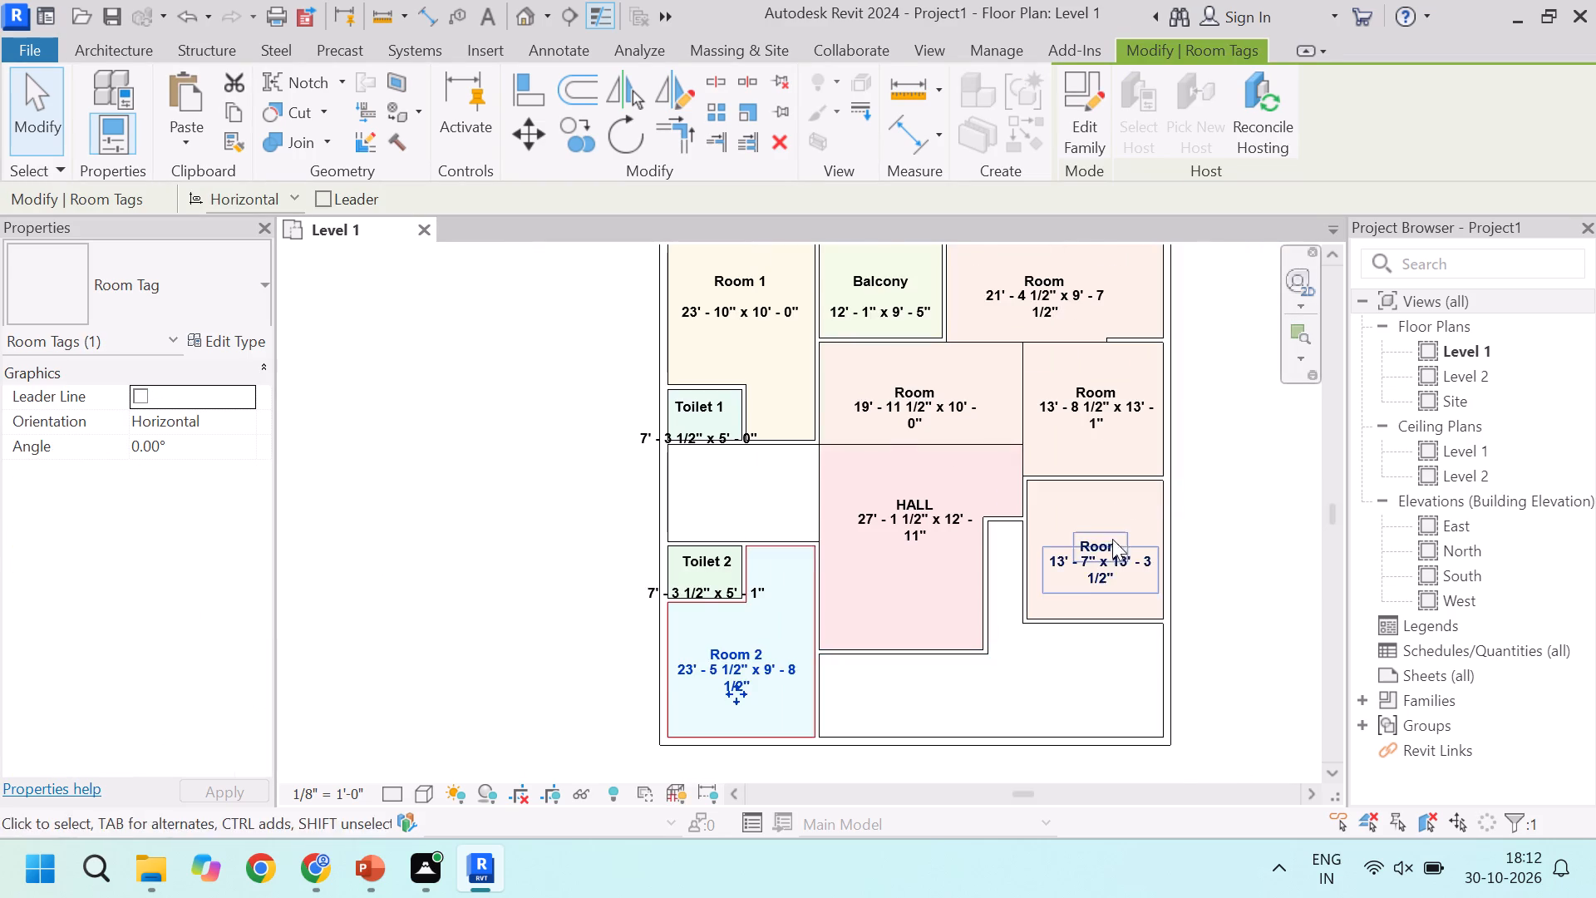
pyautogui.scroll(4, 1103, 543)
pyautogui.tripleClick(1103, 543)
pyautogui.click(1118, 551)
pyautogui.press('space')
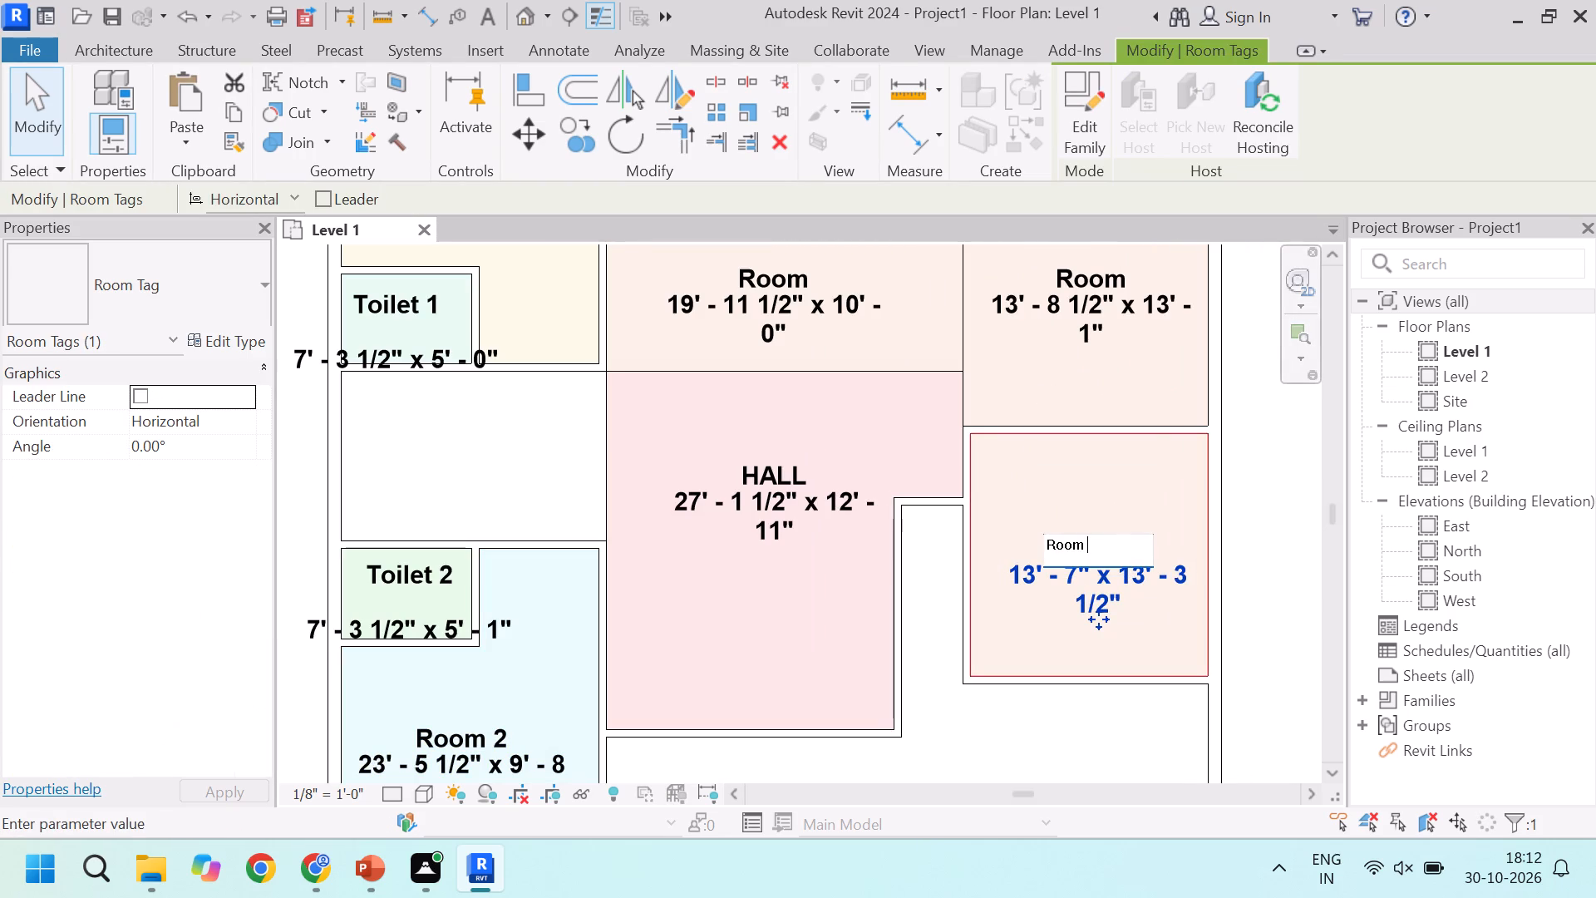
pyautogui.press('3')
pyautogui.scroll(-4, 491, 455)
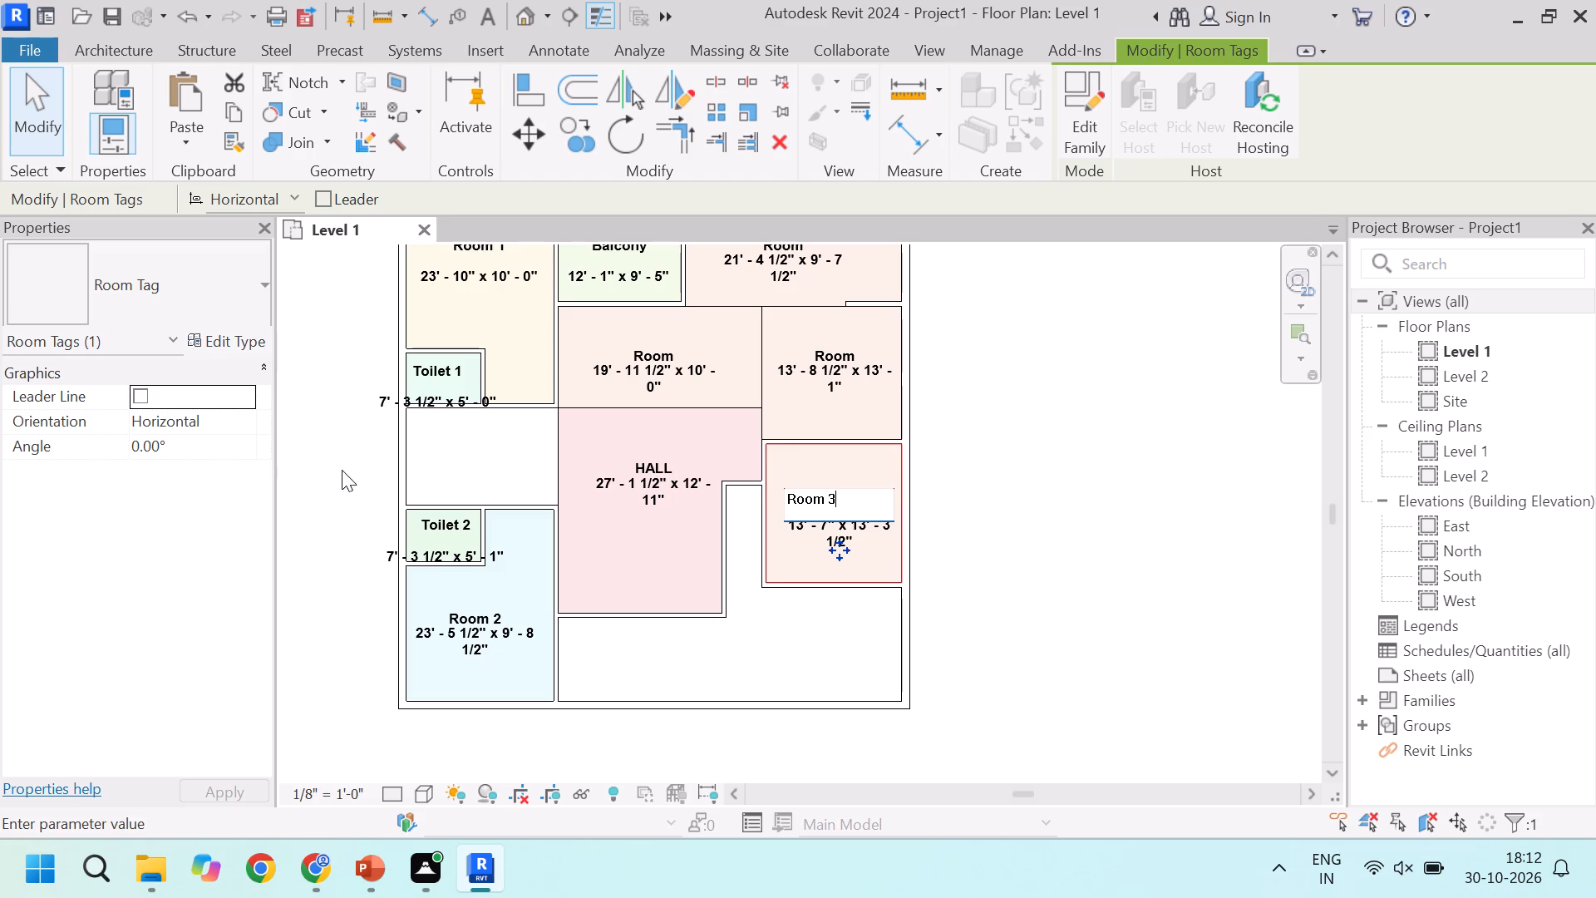
pyautogui.click(342, 470)
# Rename the 21' - 4 1/2" x 9' - 7 1/2" room in the plan's upper-right corner as Kitchen.
pyautogui.scroll(-3, 1005, 516)
pyautogui.scroll(6, 884, 392)
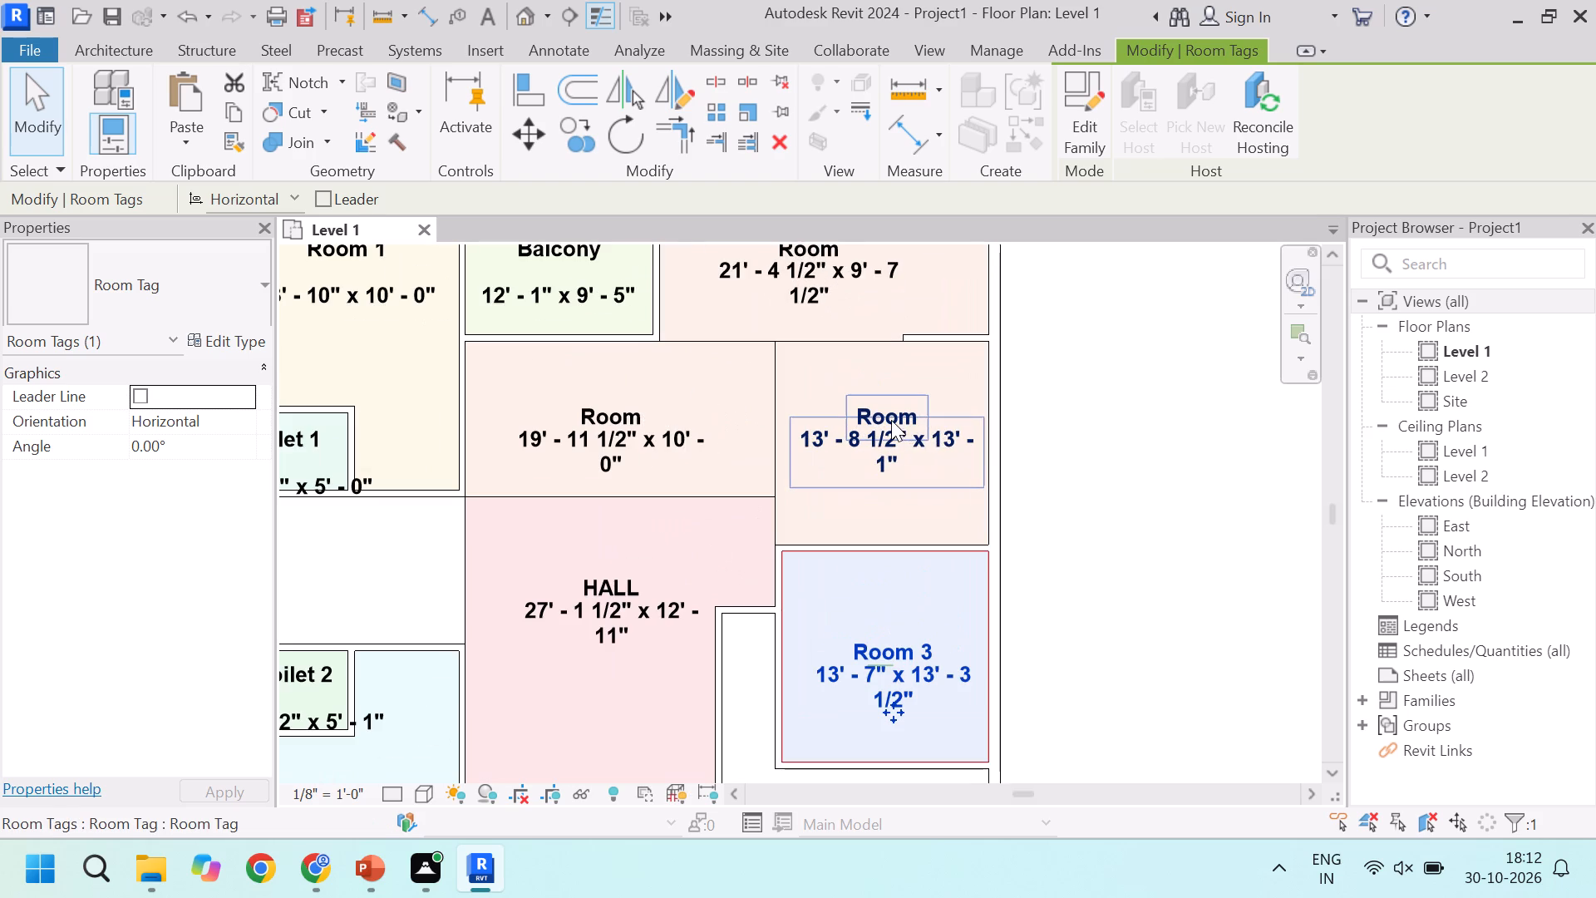
pyautogui.scroll(-2, 682, 467)
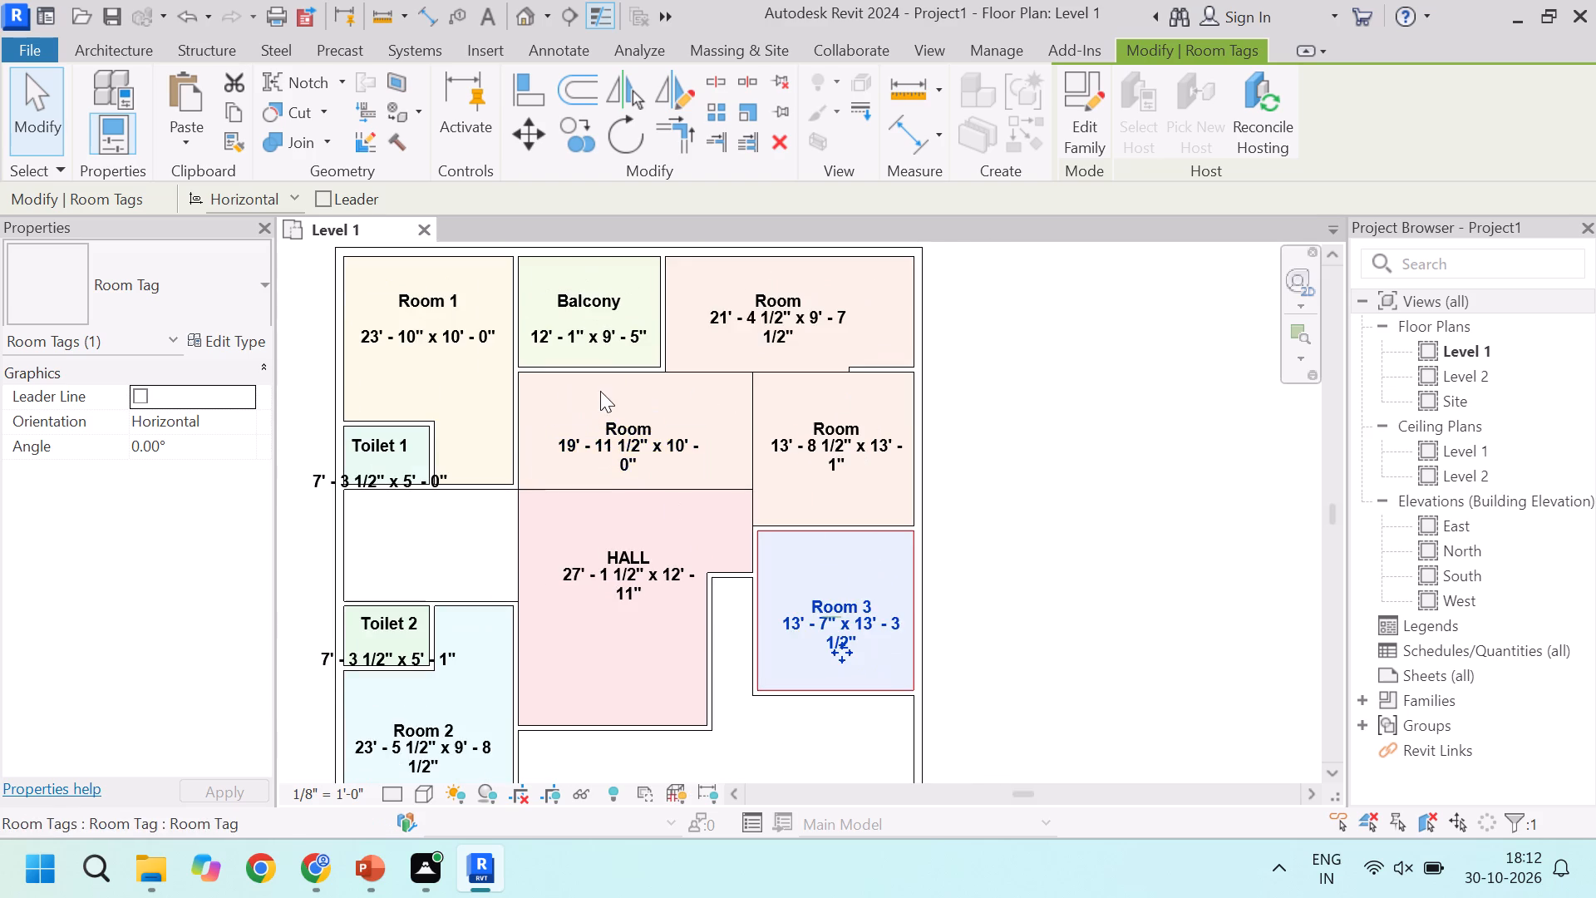
pyautogui.scroll(2, 600, 391)
pyautogui.scroll(-3, 736, 489)
pyautogui.scroll(4, 800, 309)
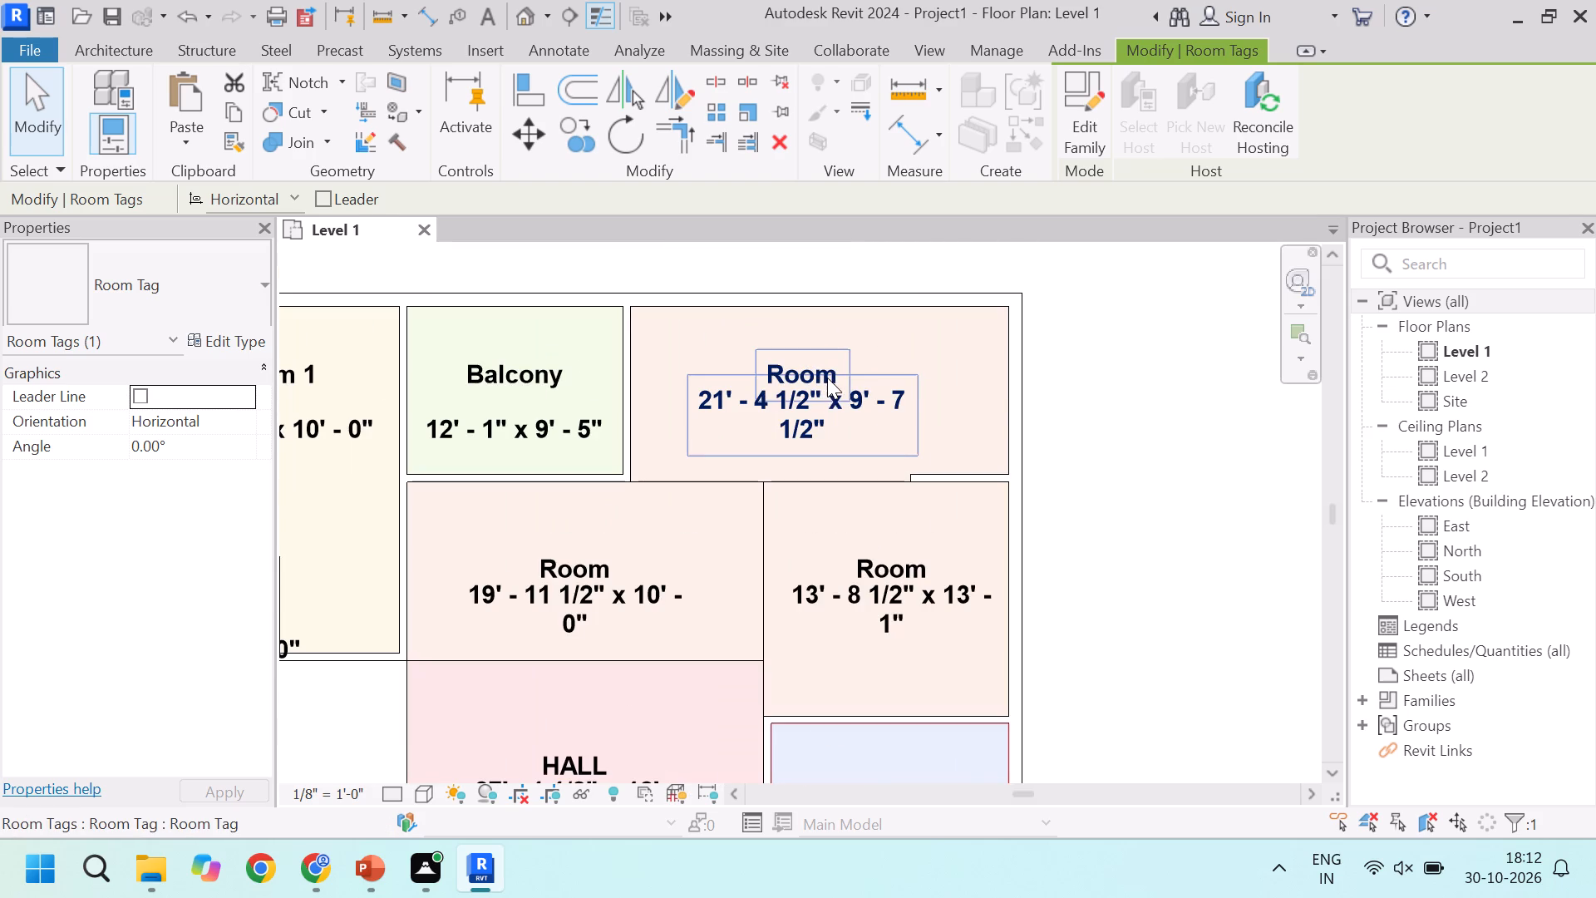
pyautogui.click(834, 362)
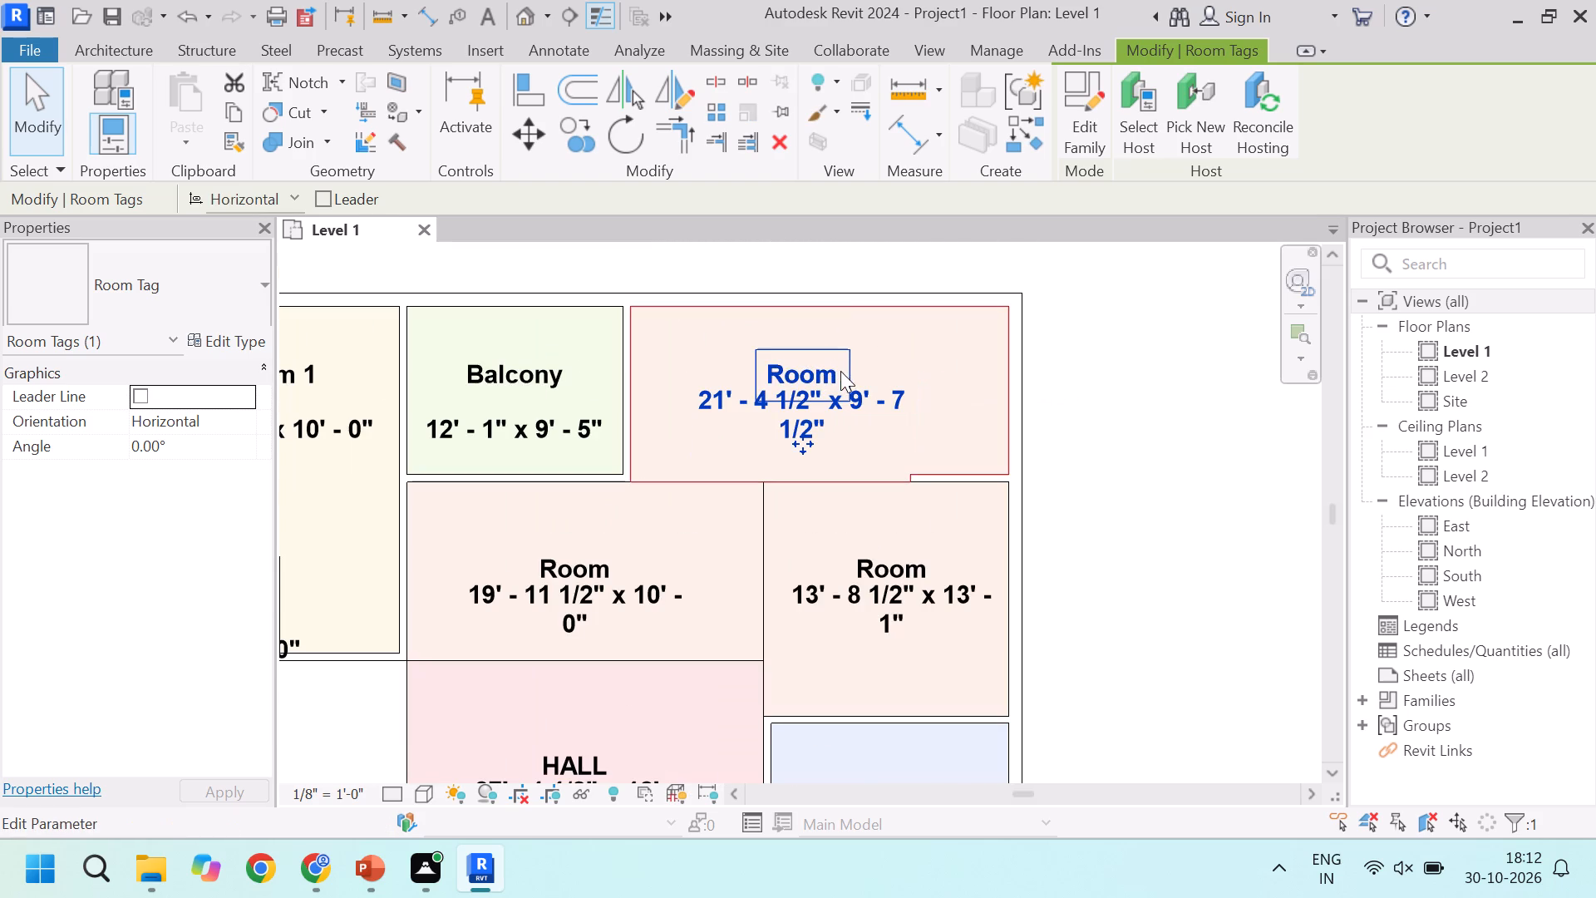
pyautogui.doubleClick(840, 371)
pyautogui.moveTo(820, 378); pyautogui.dragTo(694, 368)
pyautogui.press('k')
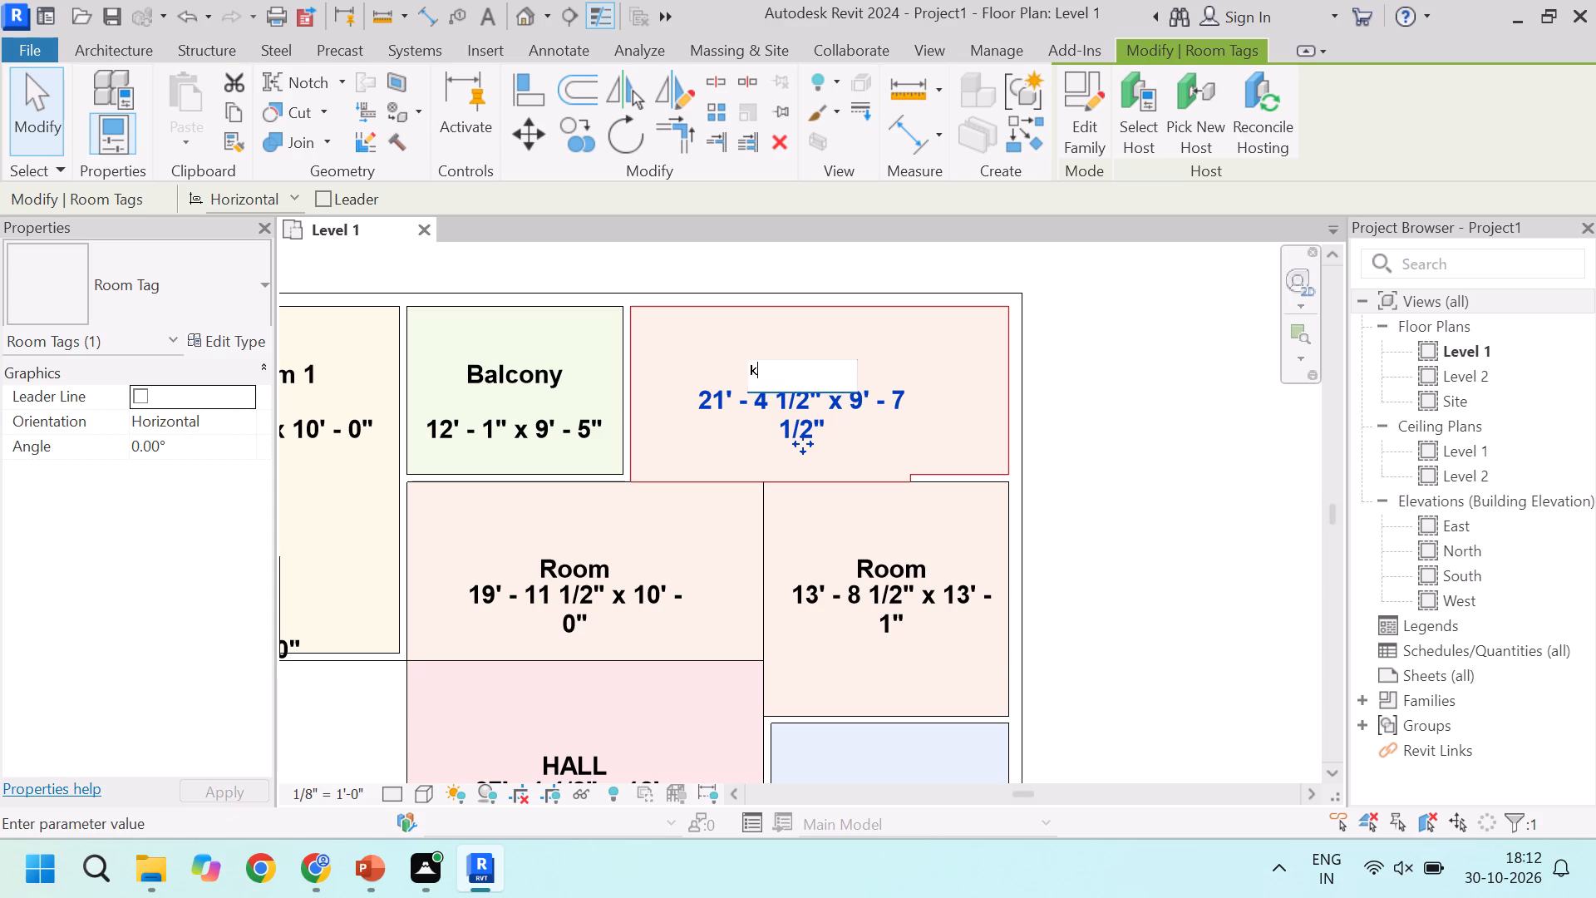
pyautogui.press('BackSpace')
pyautogui.write('Ki')
pyautogui.write('tche')
pyautogui.press('n')
pyautogui.click(1130, 380)
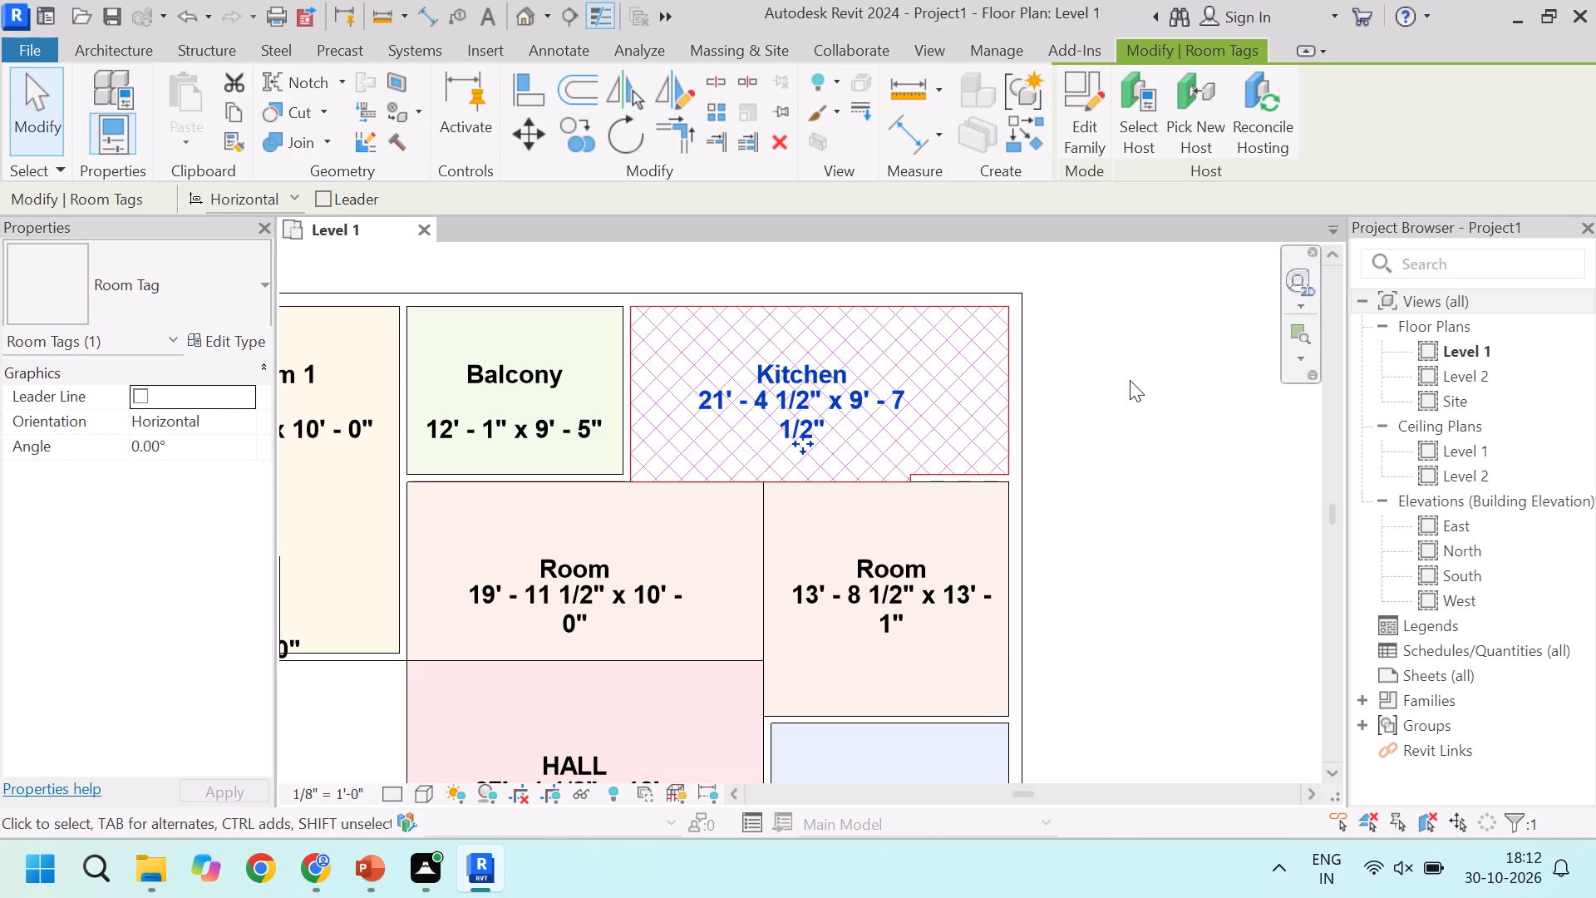
# Rename the 19' - 11 1/2" x 10' - 0" room above the HALL as Dining.
pyautogui.scroll(-4, 1220, 380)
pyautogui.scroll(3, 889, 444)
pyautogui.scroll(2, 832, 517)
pyautogui.click(864, 500)
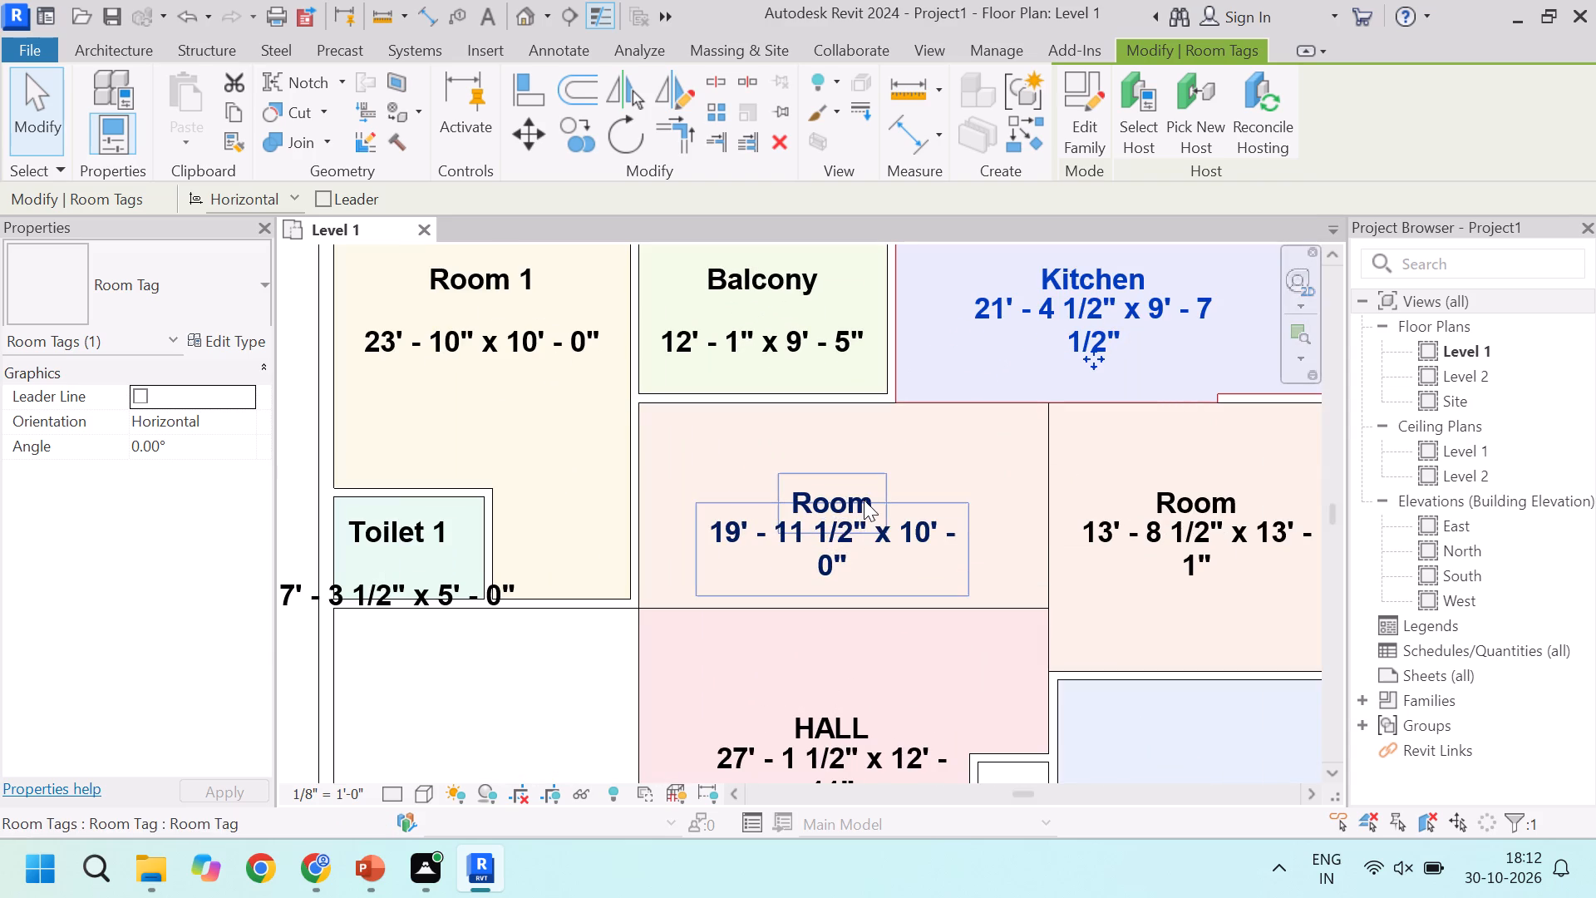
pyautogui.doubleClick(867, 500)
pyautogui.moveTo(852, 500); pyautogui.dragTo(761, 502)
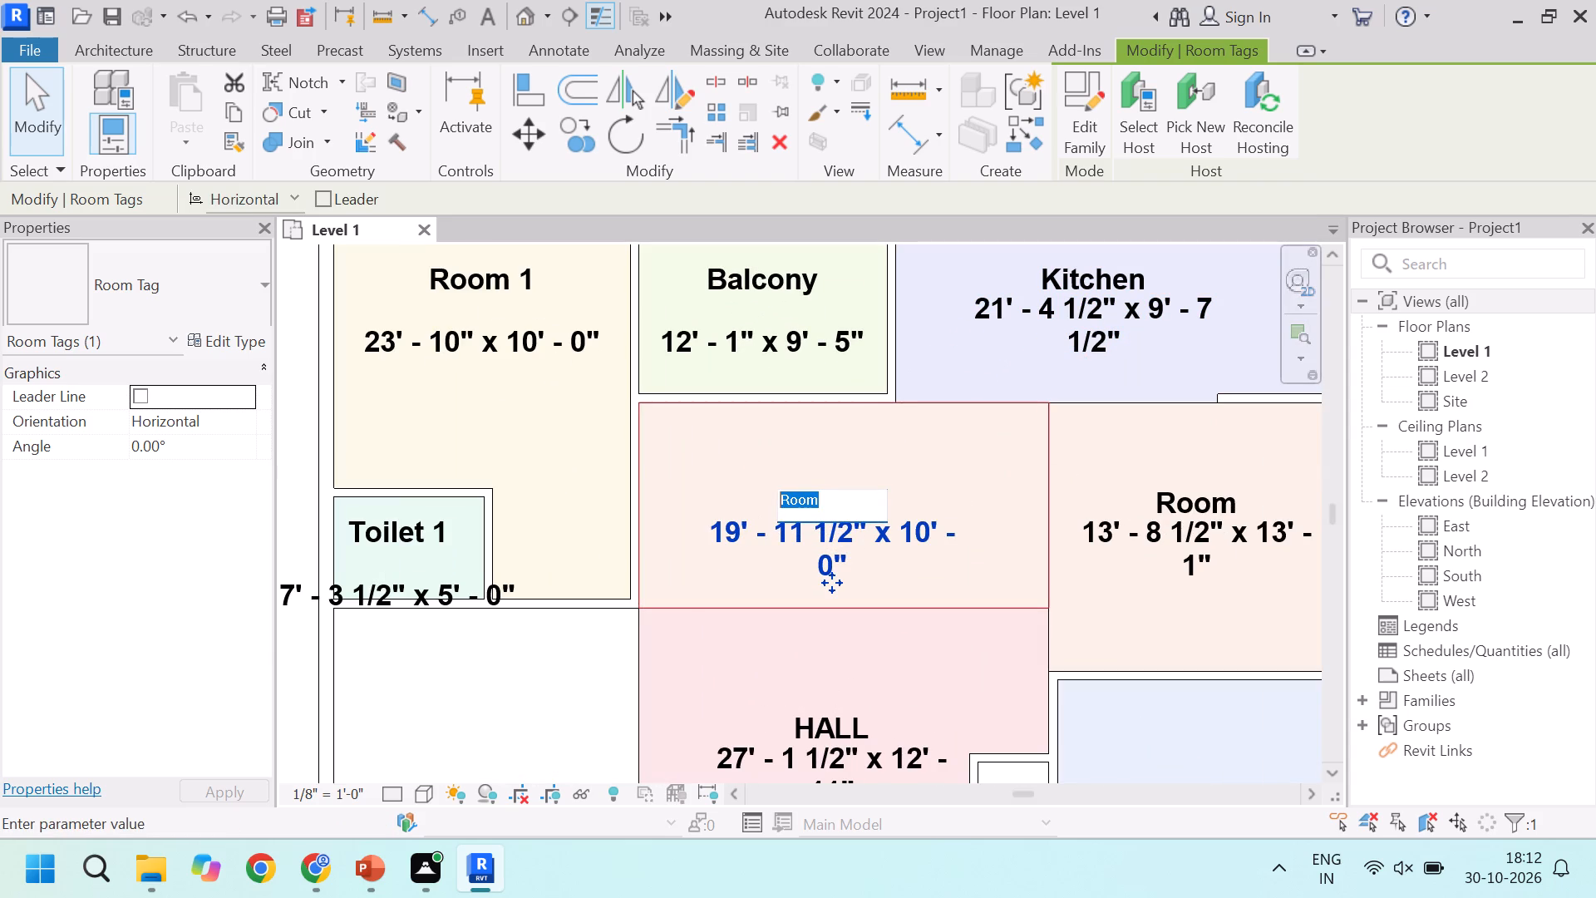
pyautogui.write('Dining')
pyautogui.scroll(-6, 775, 527)
pyautogui.click(1112, 489)
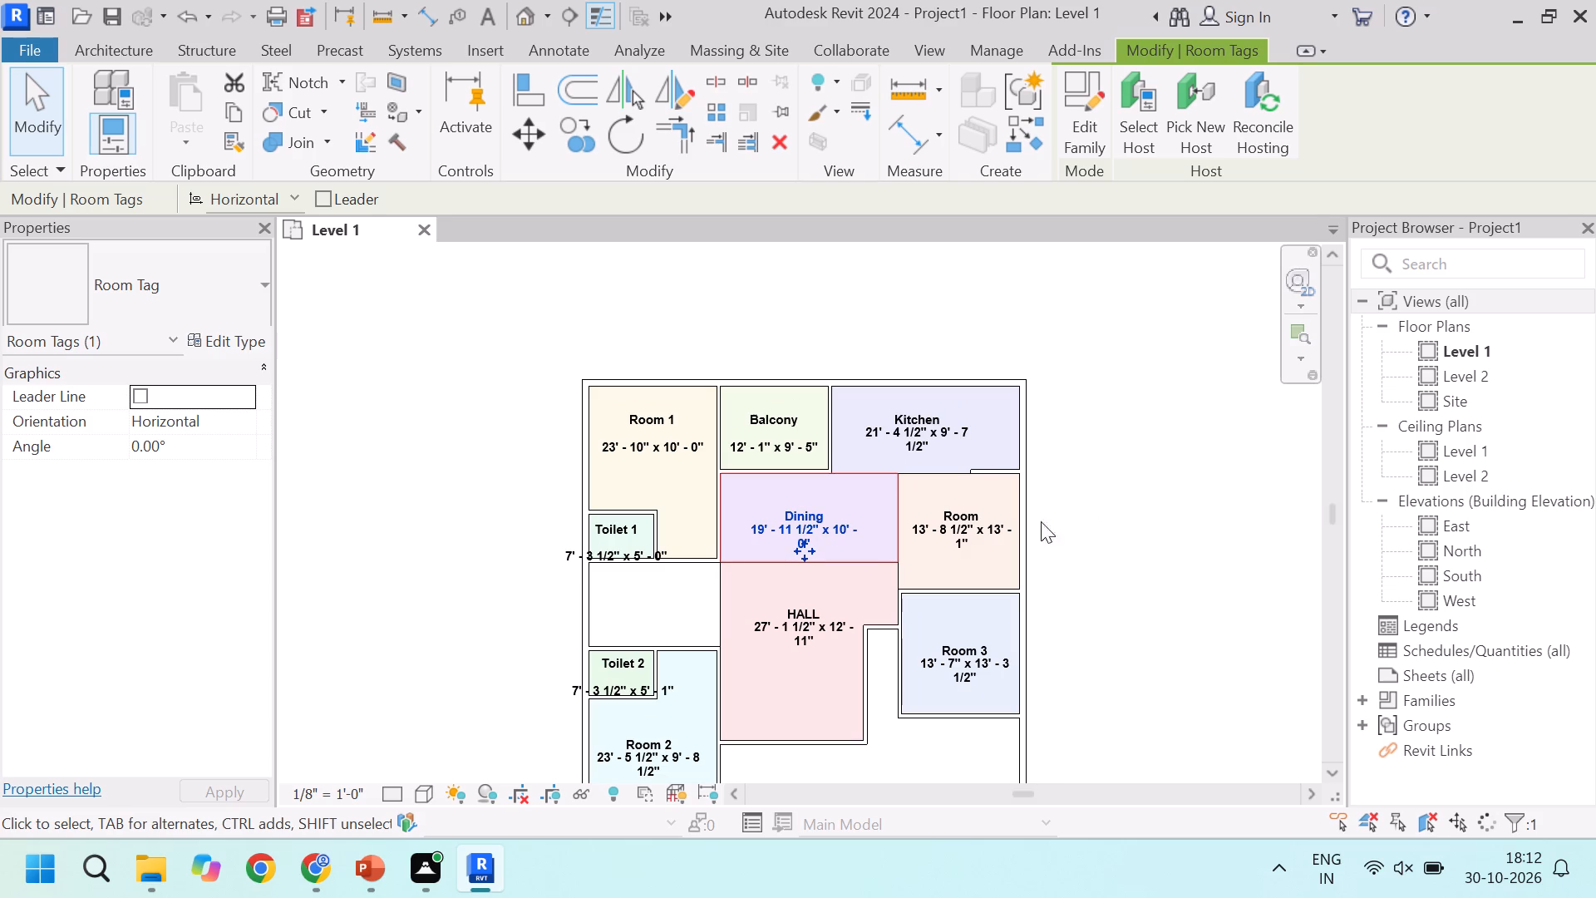
# Rename the Kitchen in the plan's upper-right corner as Utility.
pyautogui.scroll(4, 980, 528)
pyautogui.scroll(-3, 1027, 509)
pyautogui.scroll(2, 994, 535)
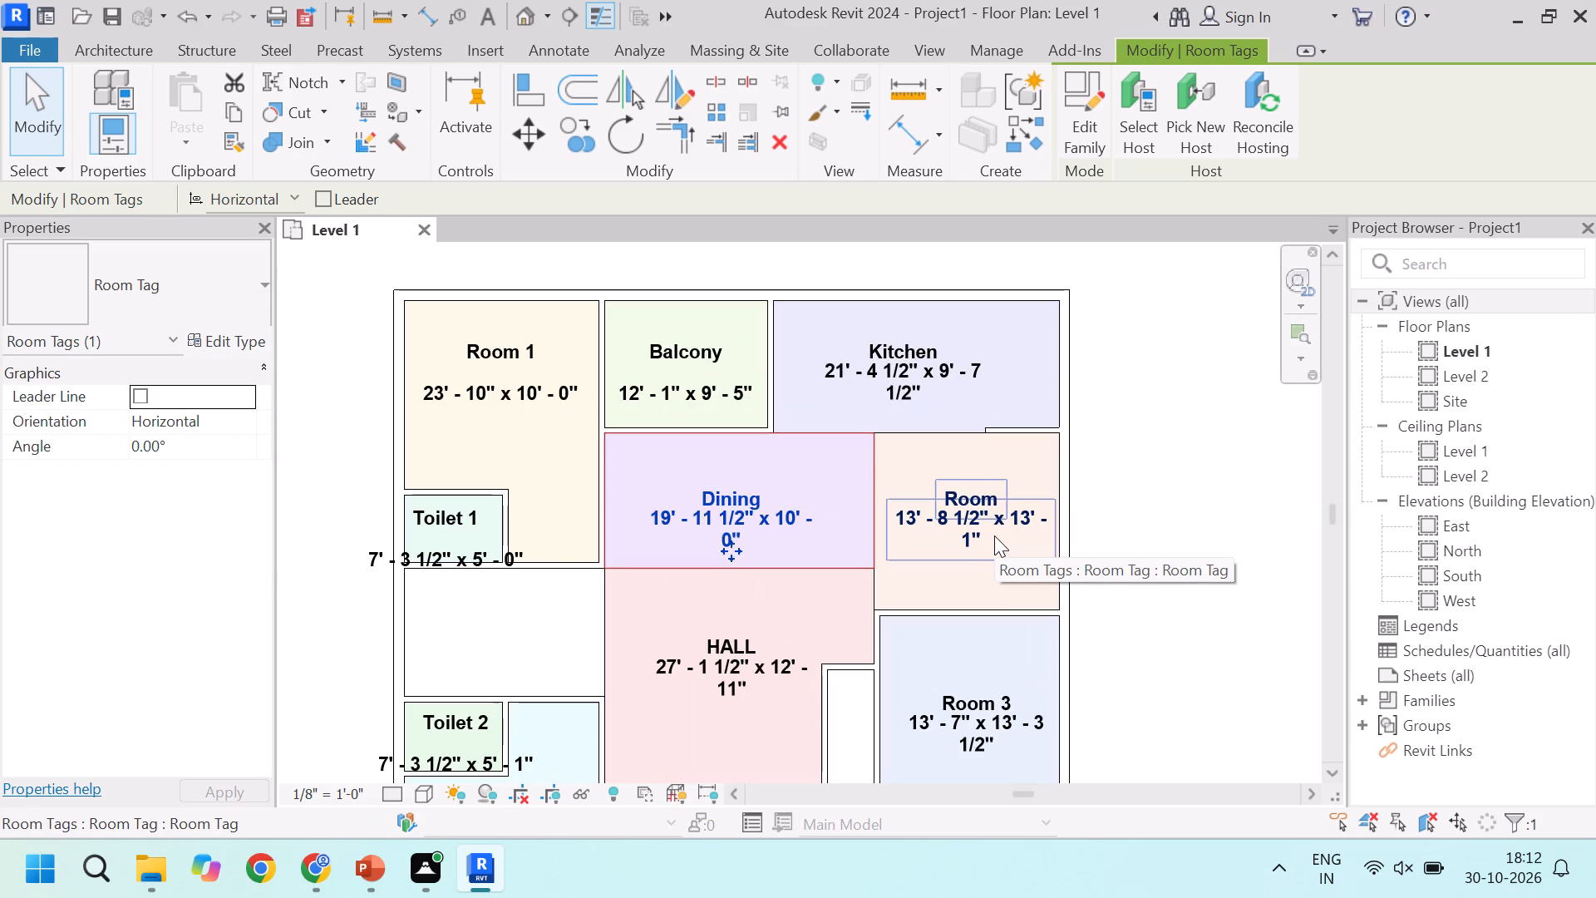
pyautogui.scroll(-3, 1033, 486)
pyautogui.scroll(3, 728, 609)
pyautogui.scroll(-3, 1150, 371)
pyautogui.scroll(8, 1125, 319)
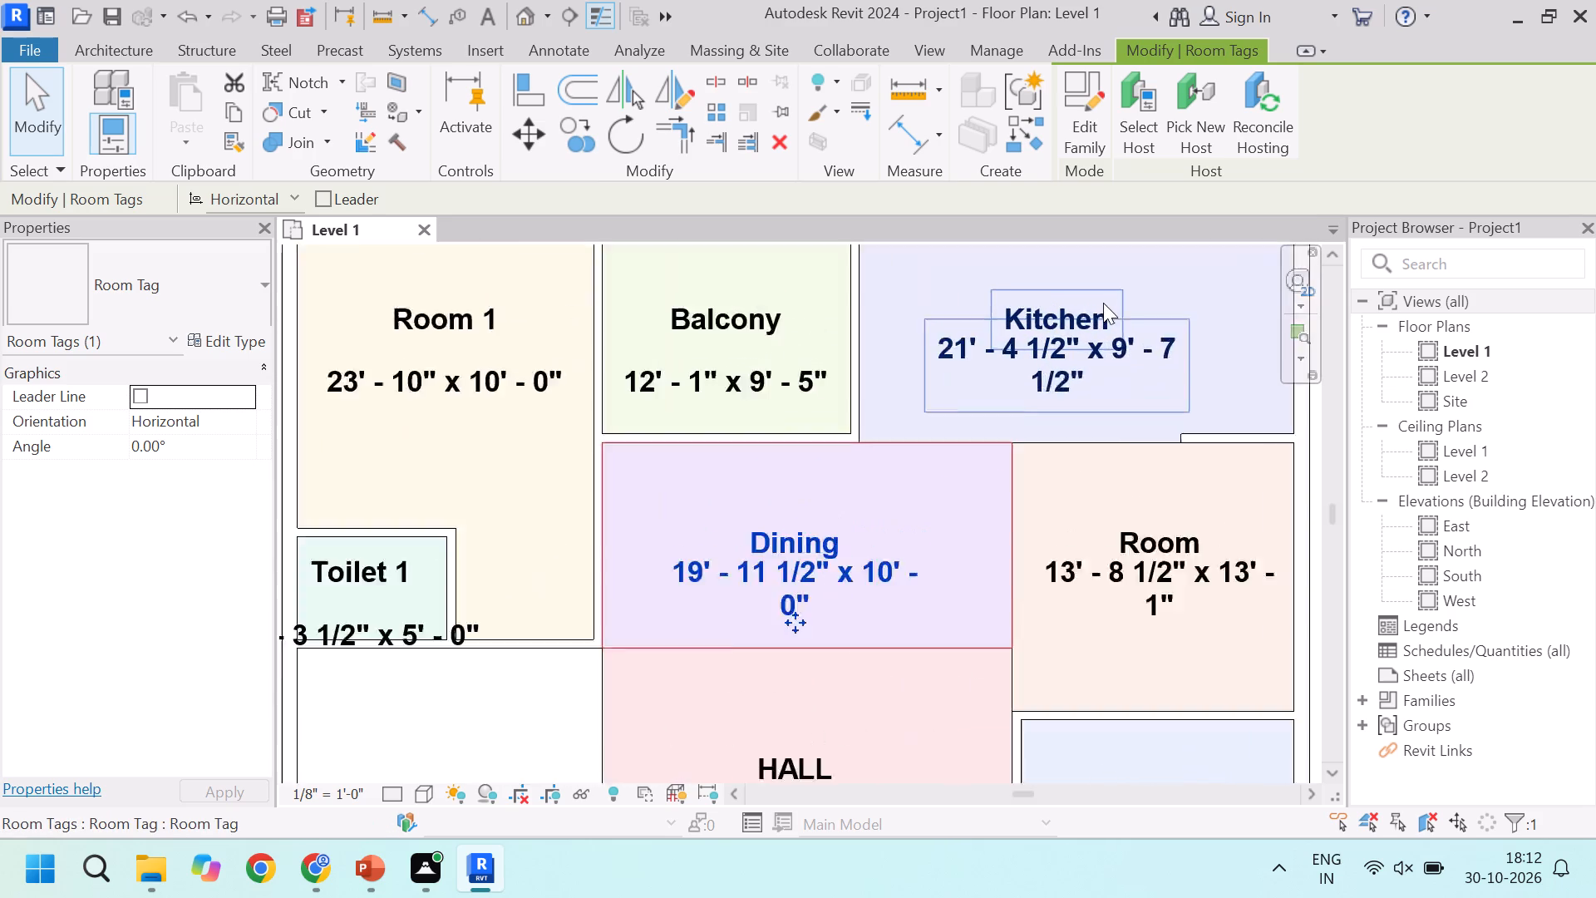
pyautogui.click(1074, 315)
pyautogui.doubleClick(1076, 324)
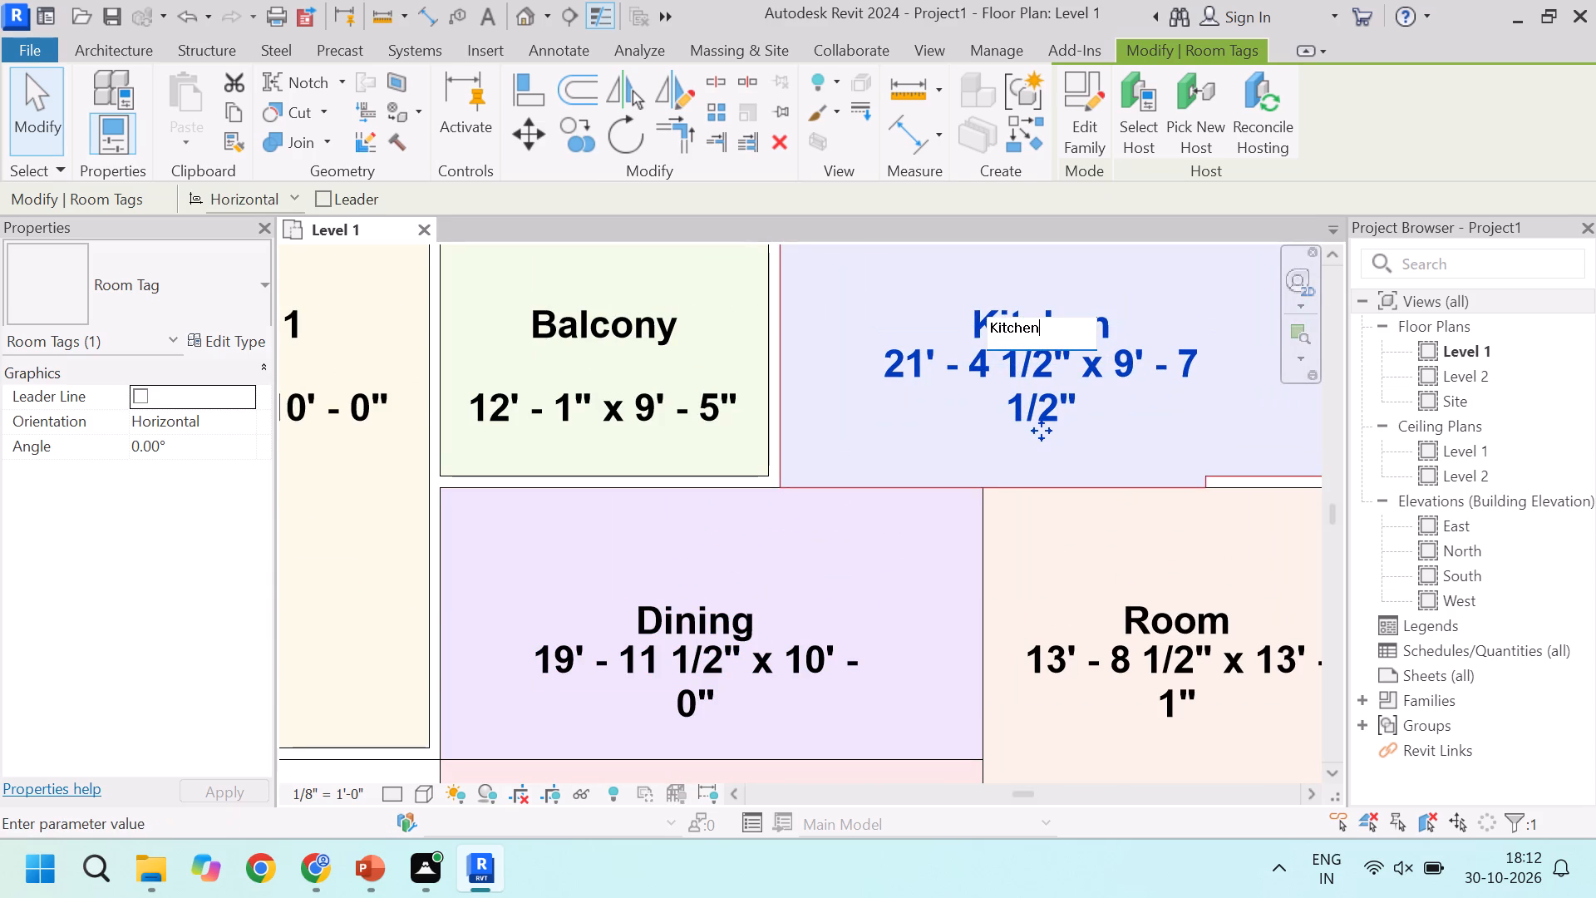
pyautogui.moveTo(1073, 323); pyautogui.dragTo(948, 324)
pyautogui.scroll(-4, 1052, 375)
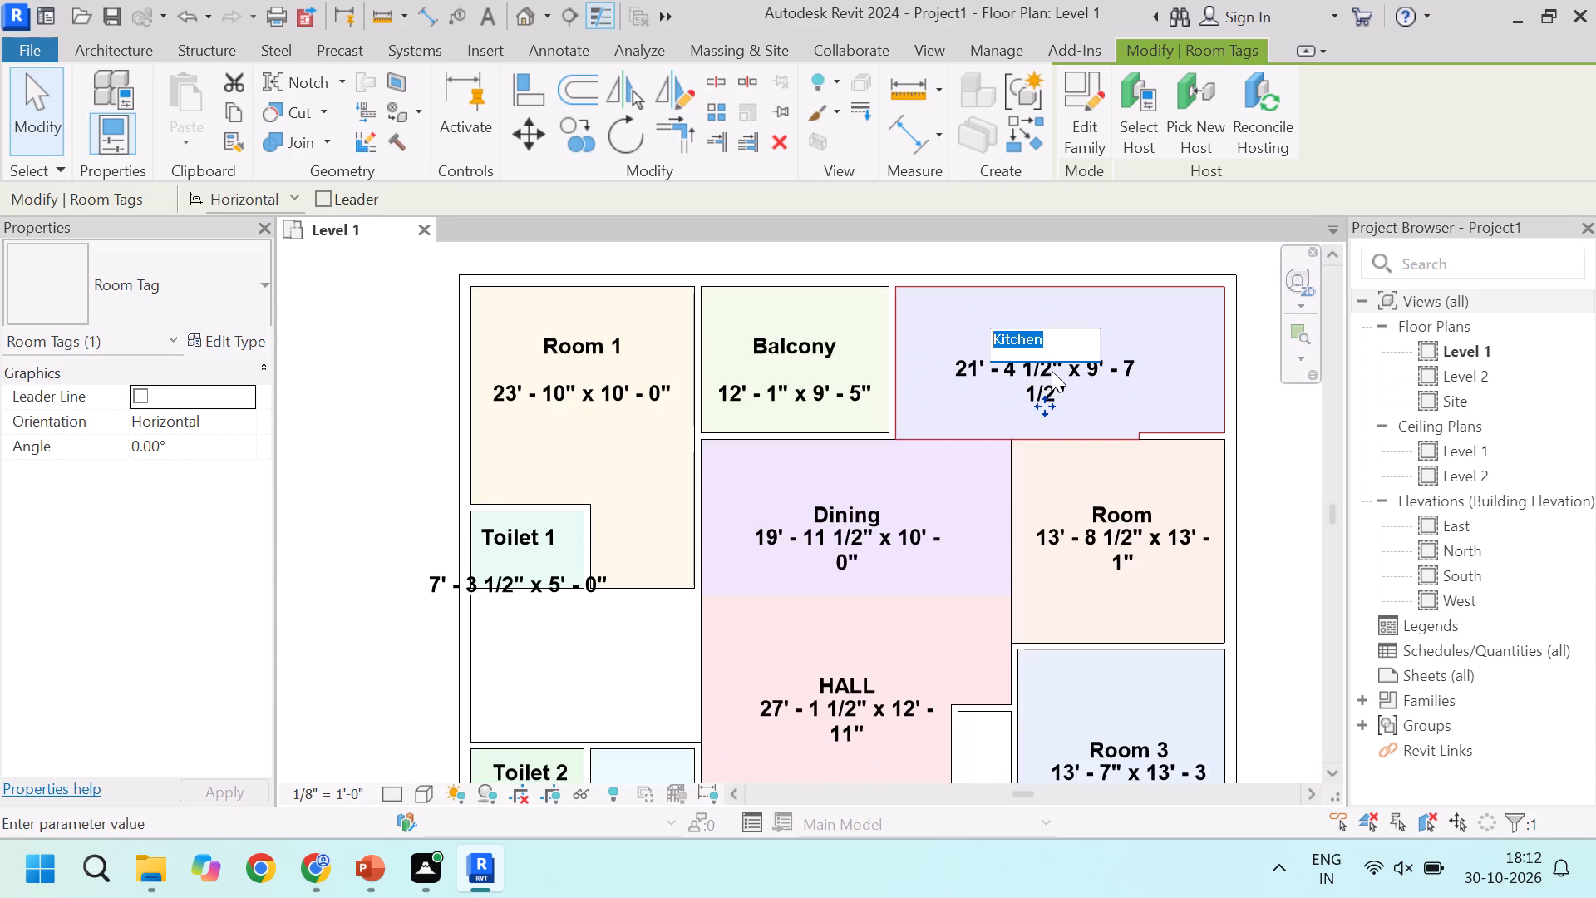
pyautogui.write('ut')
pyautogui.press('BackSpace')
pyautogui.press('BackSpace')
pyautogui.press('BackSpace')
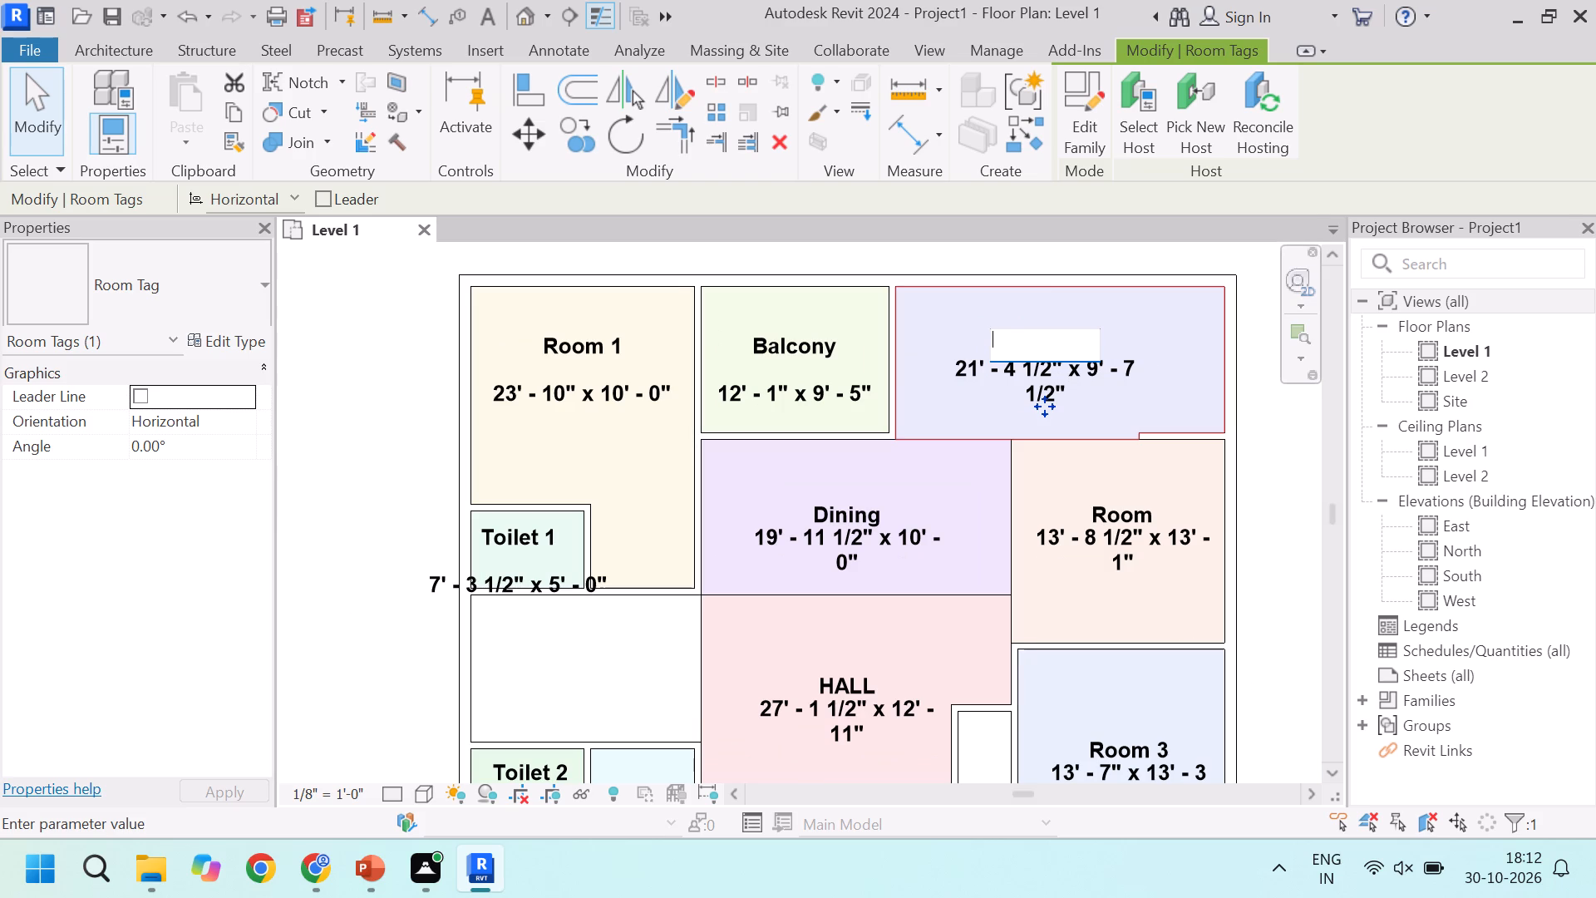
pyautogui.write('Utility')
pyautogui.click(1293, 497)
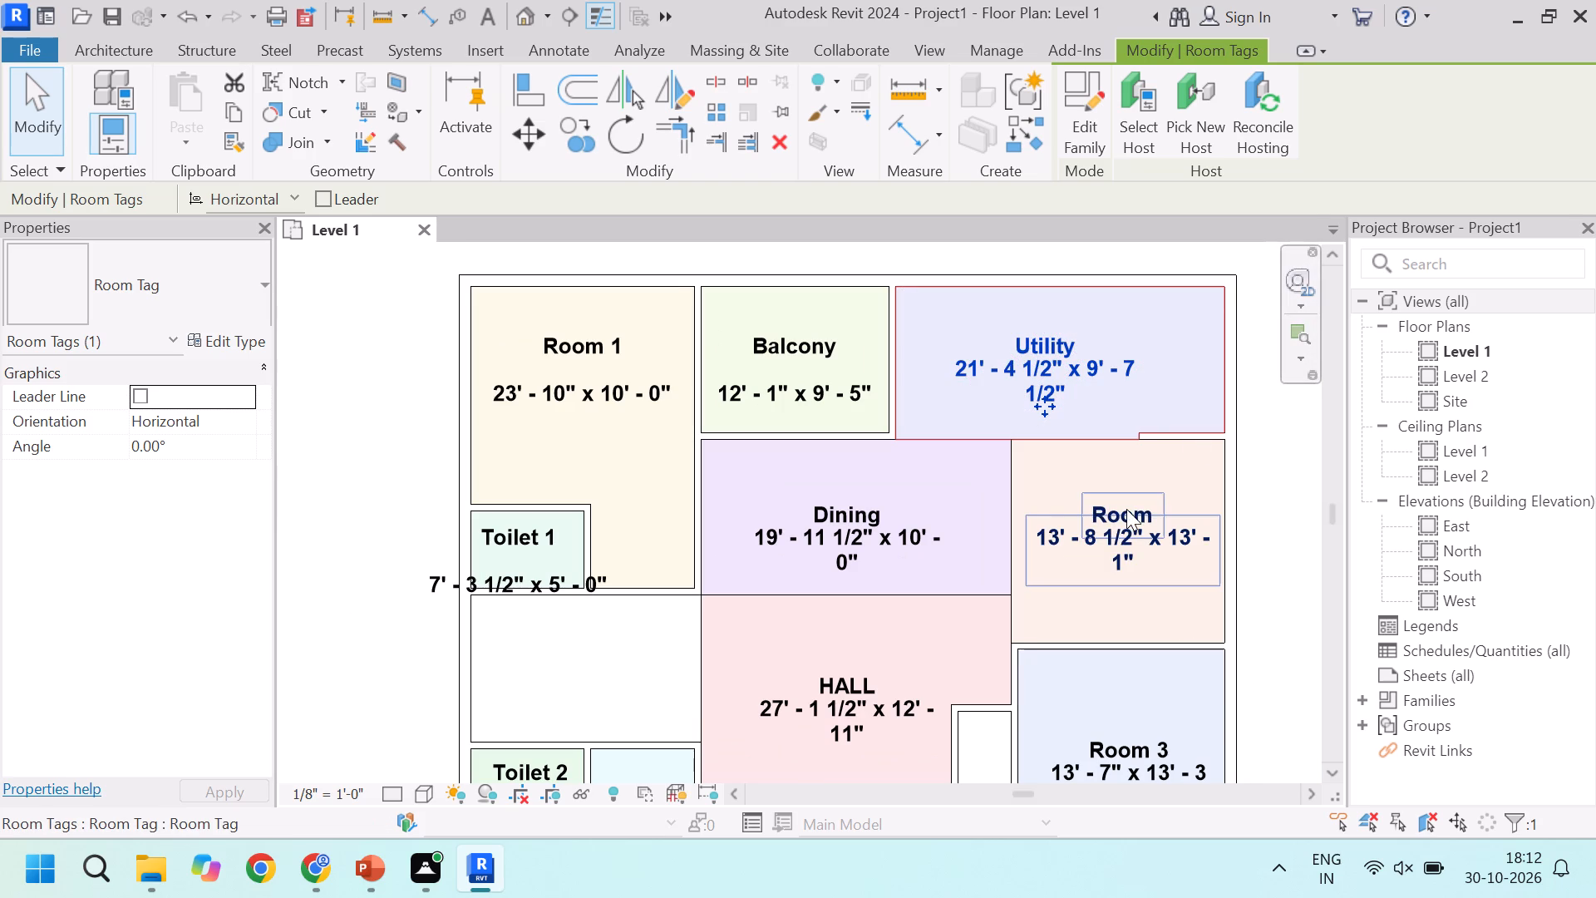
# Rename the 13' - 8 1/2" x 13' - 1" room between Utility and Room 3 as Kitchen.
pyautogui.click(1126, 509)
pyautogui.click(1138, 515)
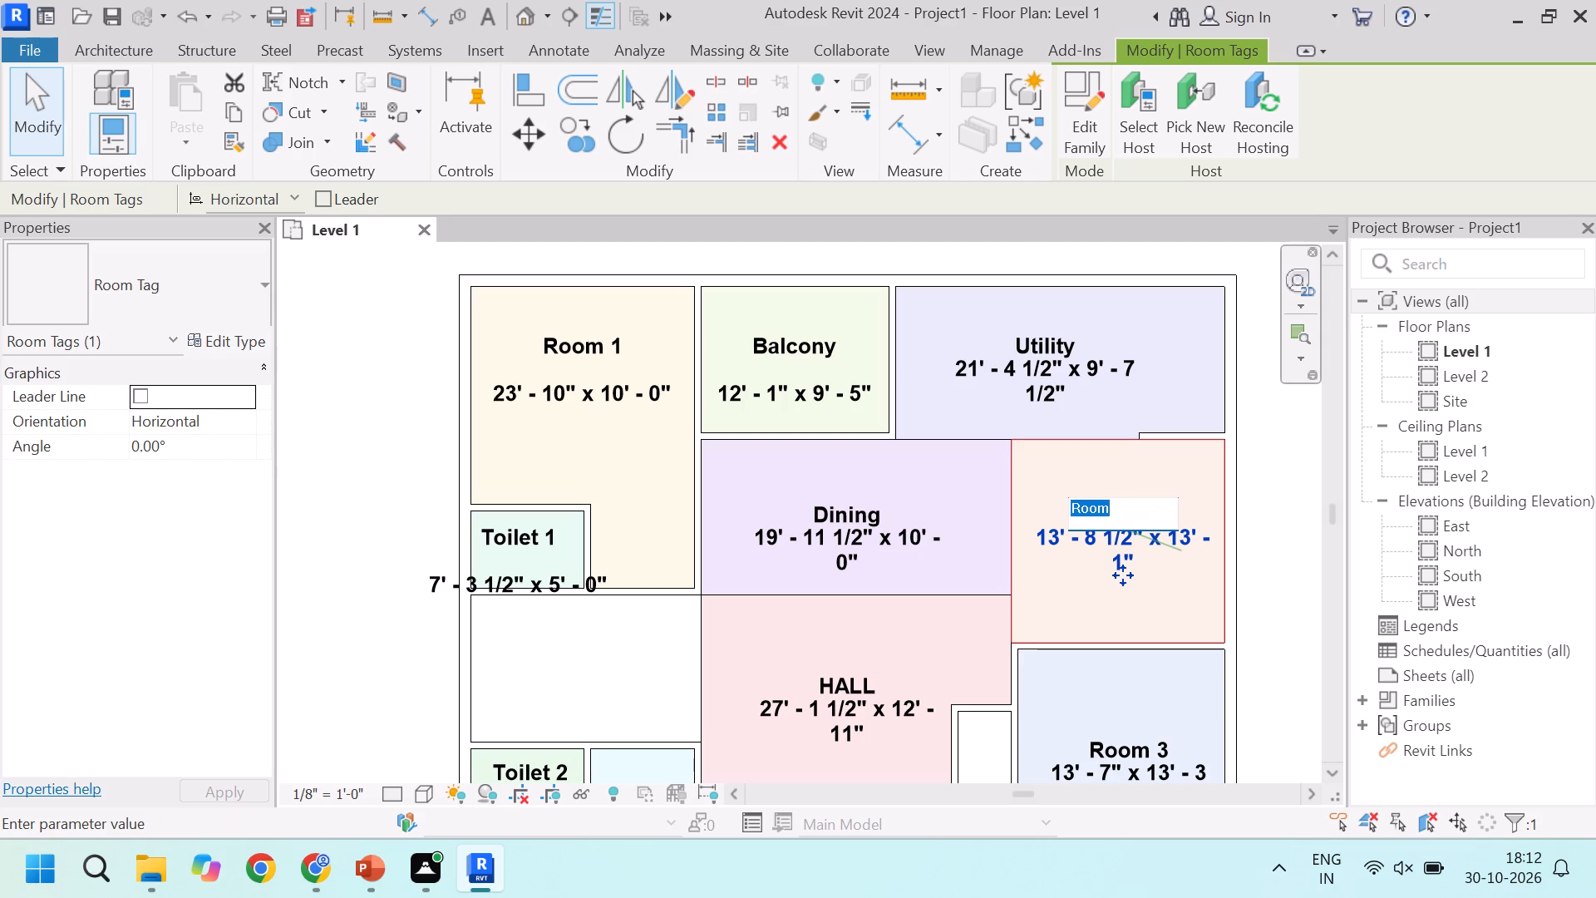
pyautogui.write('kitch')
pyautogui.press('BackSpace')
pyautogui.press('BackSpace')
pyautogui.press('BackSpace')
pyautogui.press('BackSpace')
pyautogui.press('BackSpace')
pyautogui.write('Kitchen')
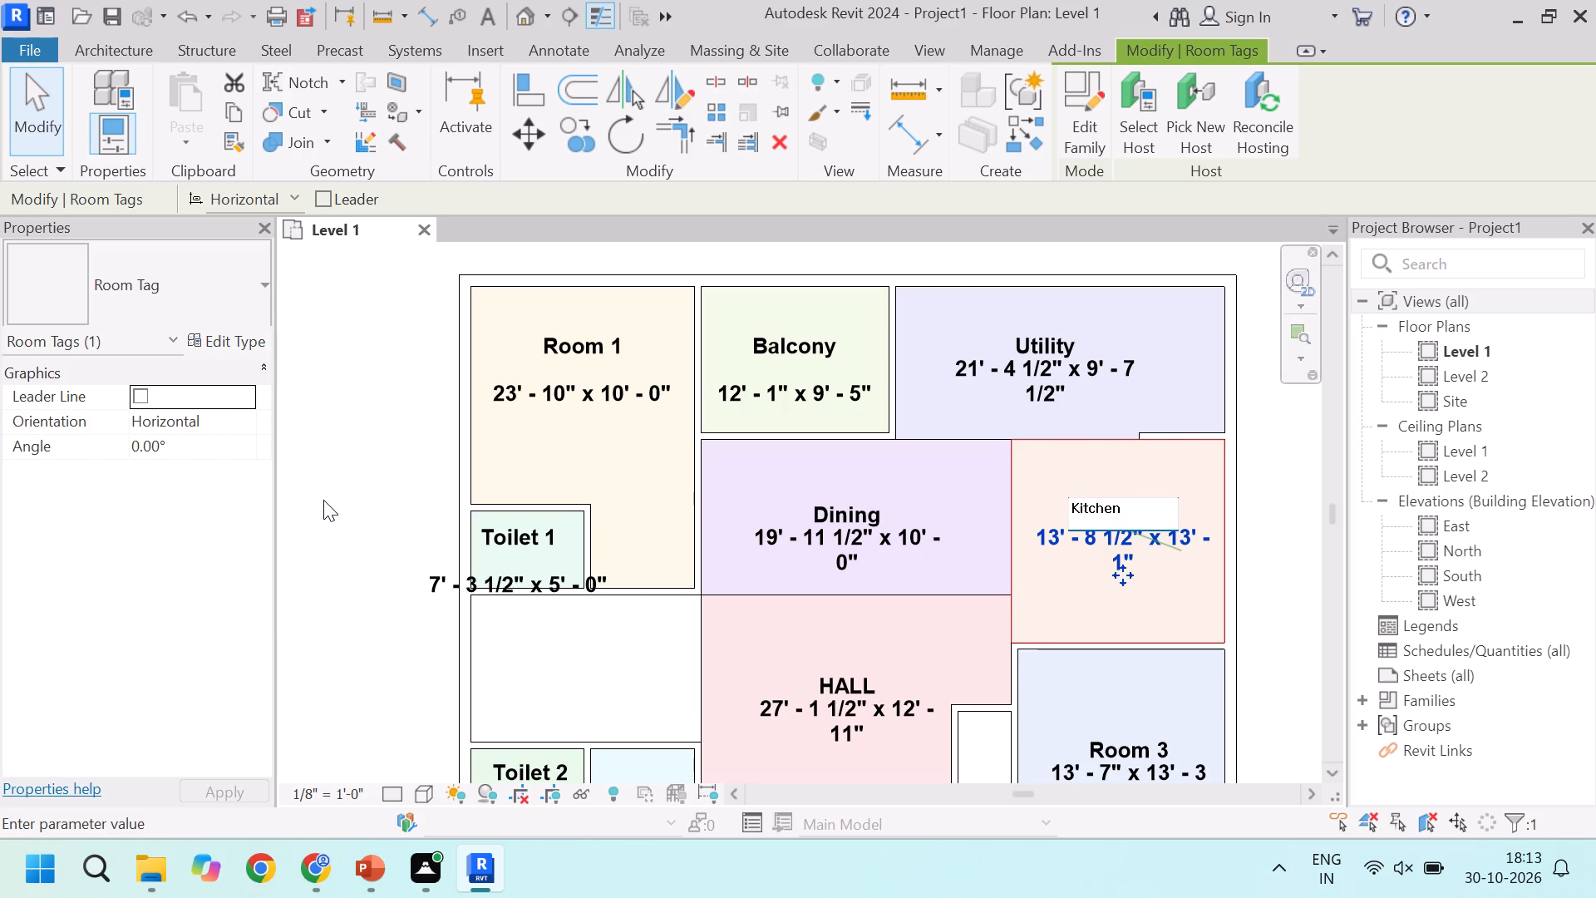
pyautogui.click(326, 499)
# Place a Single-Flush 36" x 84" door in Room 1's lower wall, 3' - 0" from the Dining-side wall, swinging into Room 1.
pyautogui.scroll(-6, 692, 547)
pyautogui.scroll(-3, 1046, 541)
pyautogui.scroll(3, 857, 584)
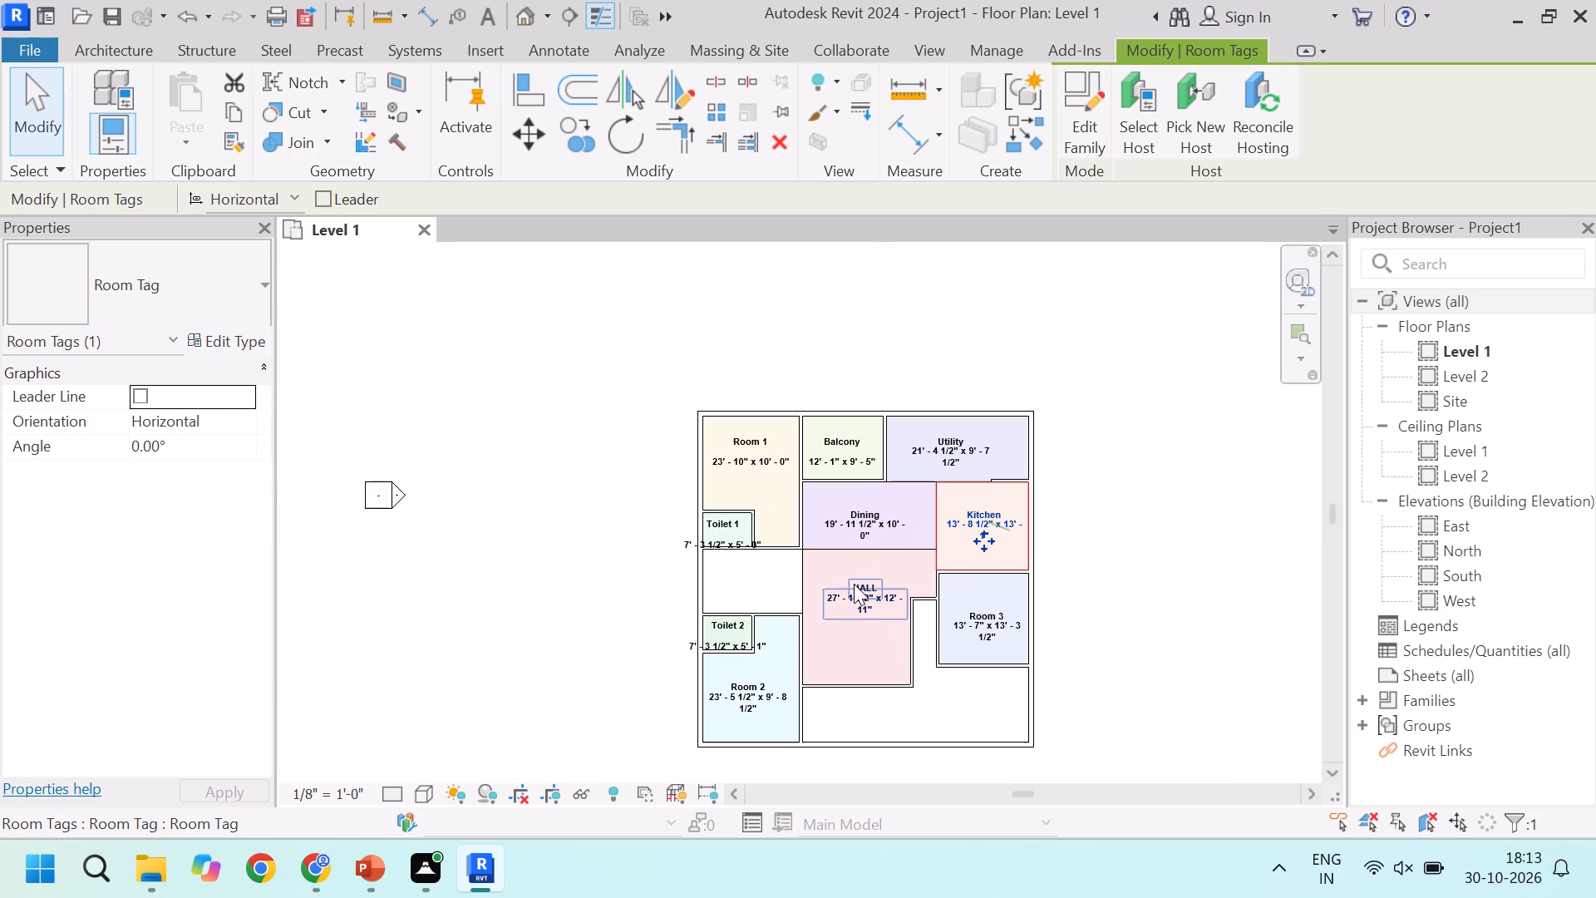
pyautogui.scroll(-3, 854, 584)
pyautogui.scroll(4, 991, 533)
pyautogui.scroll(-3, 969, 296)
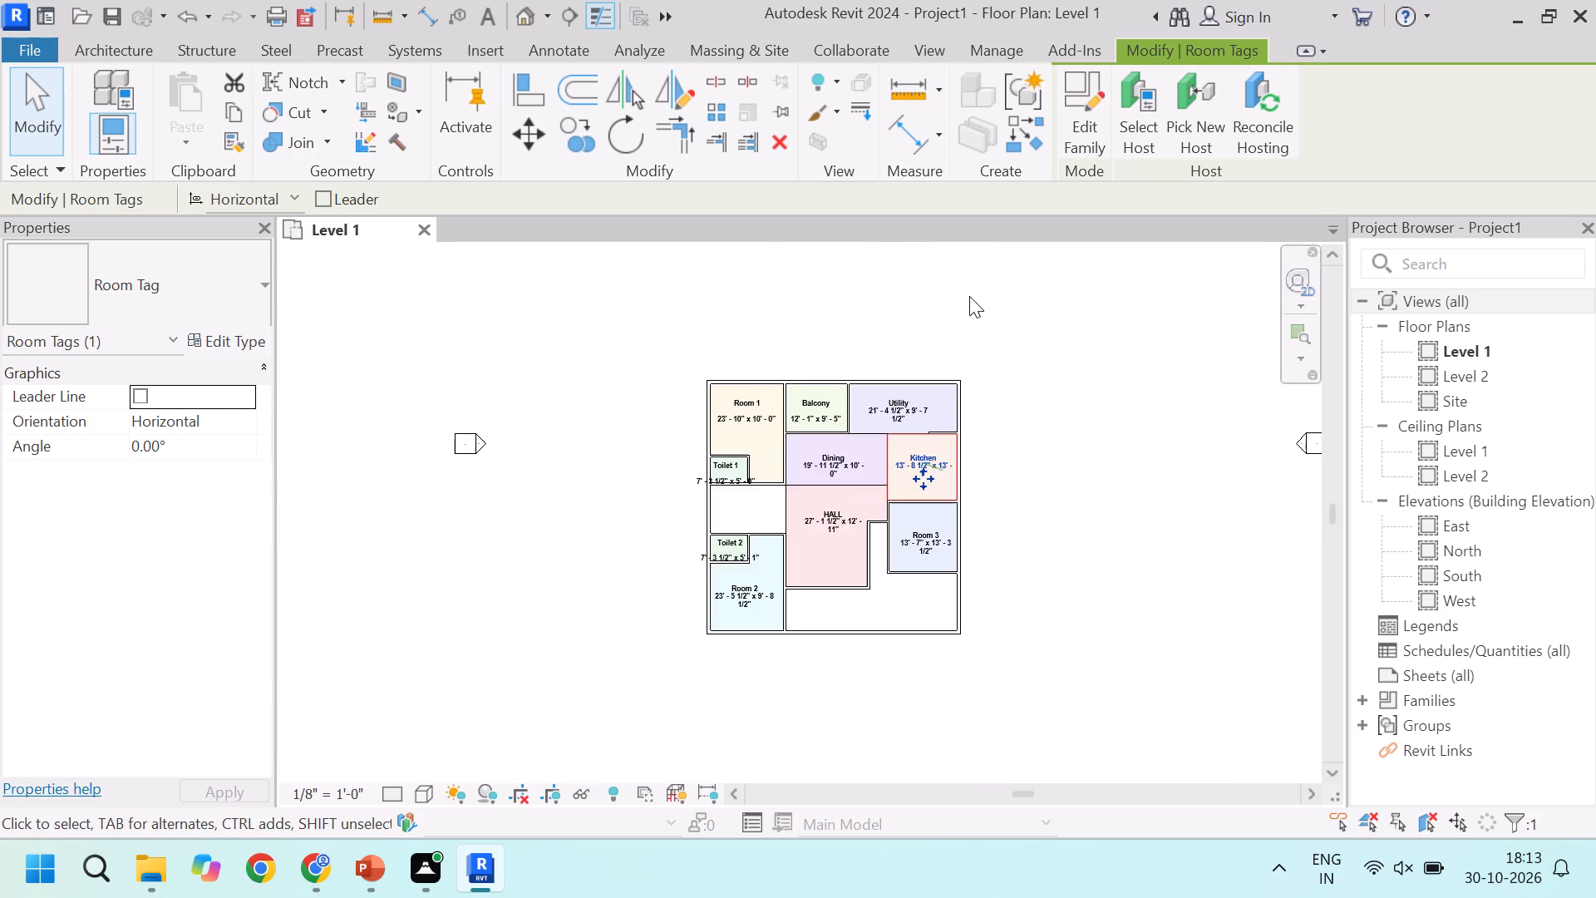
pyautogui.scroll(2, 971, 462)
pyautogui.scroll(1, 743, 432)
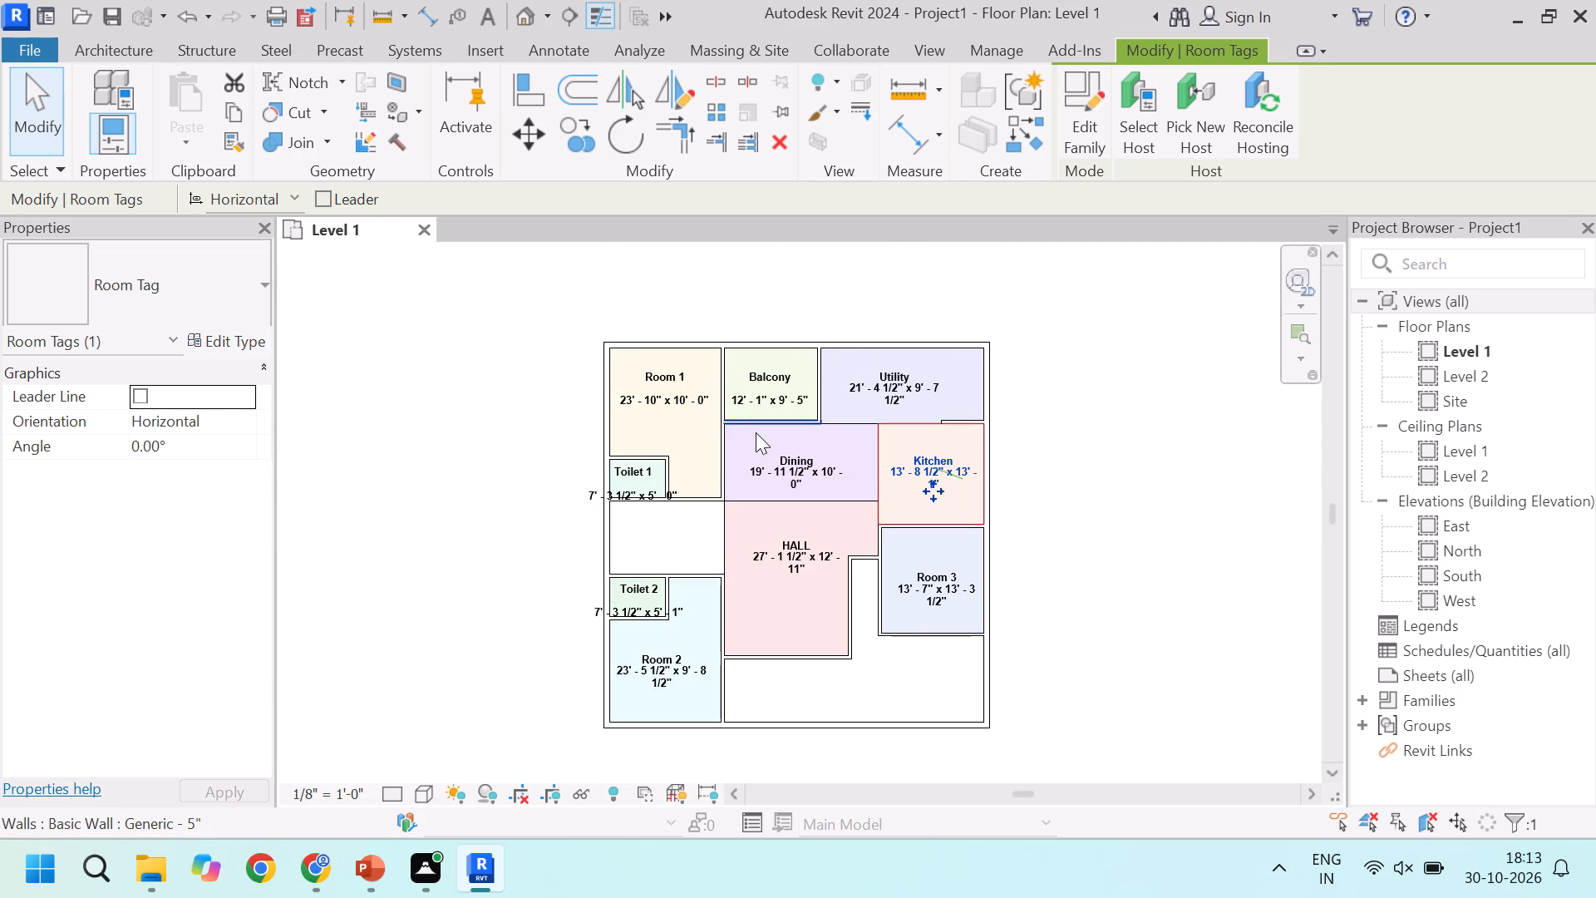
pyautogui.scroll(-1, 773, 454)
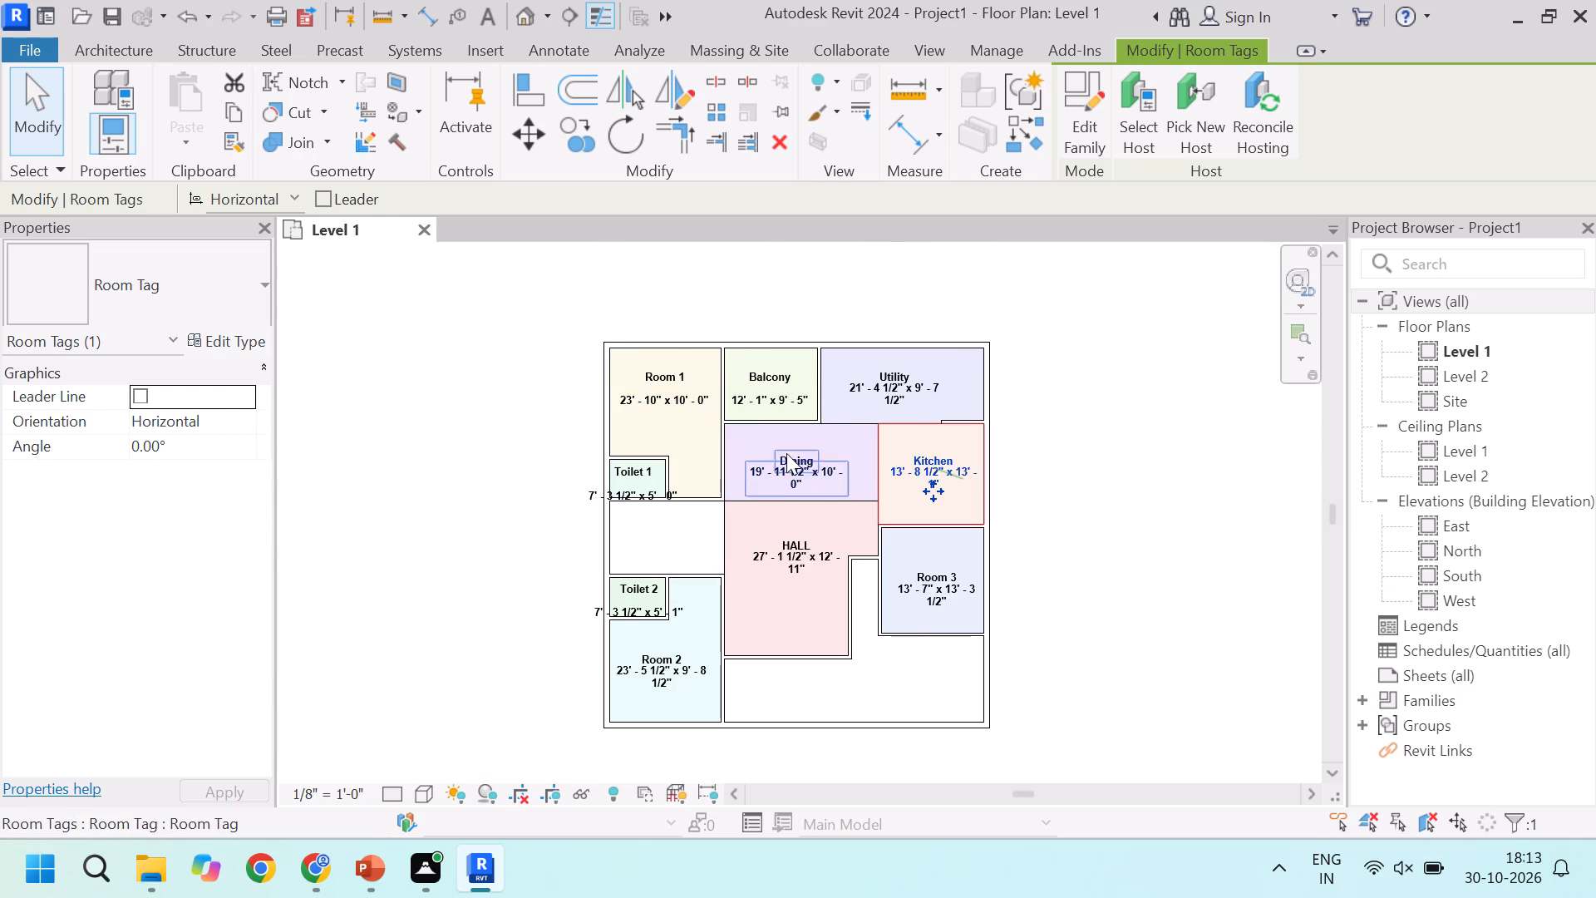
pyautogui.click(134, 48)
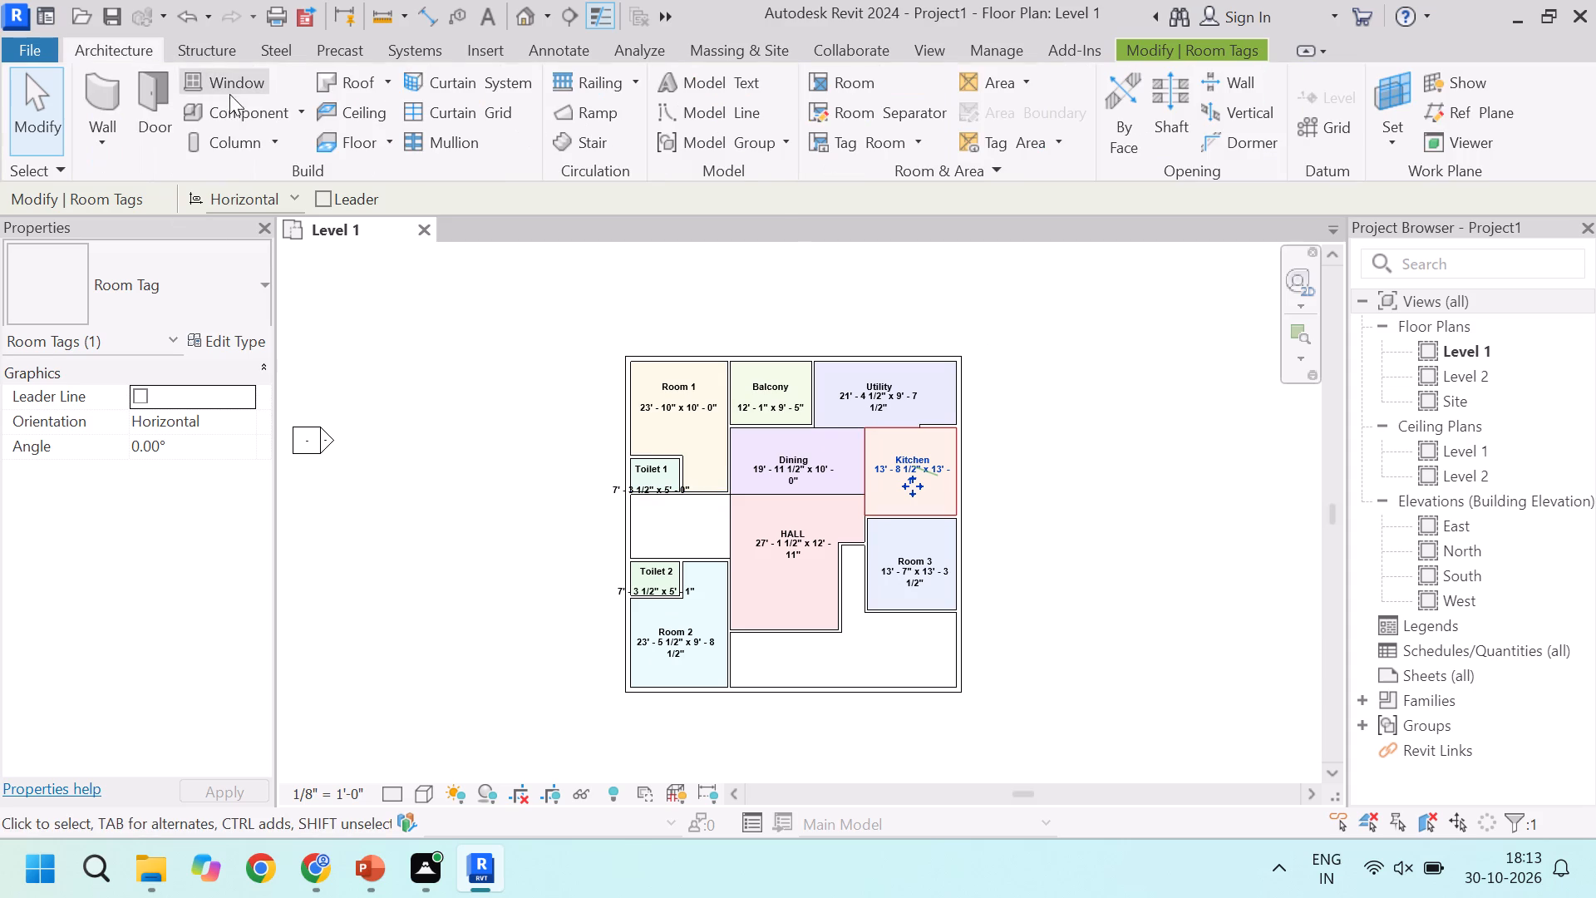
pyautogui.click(152, 96)
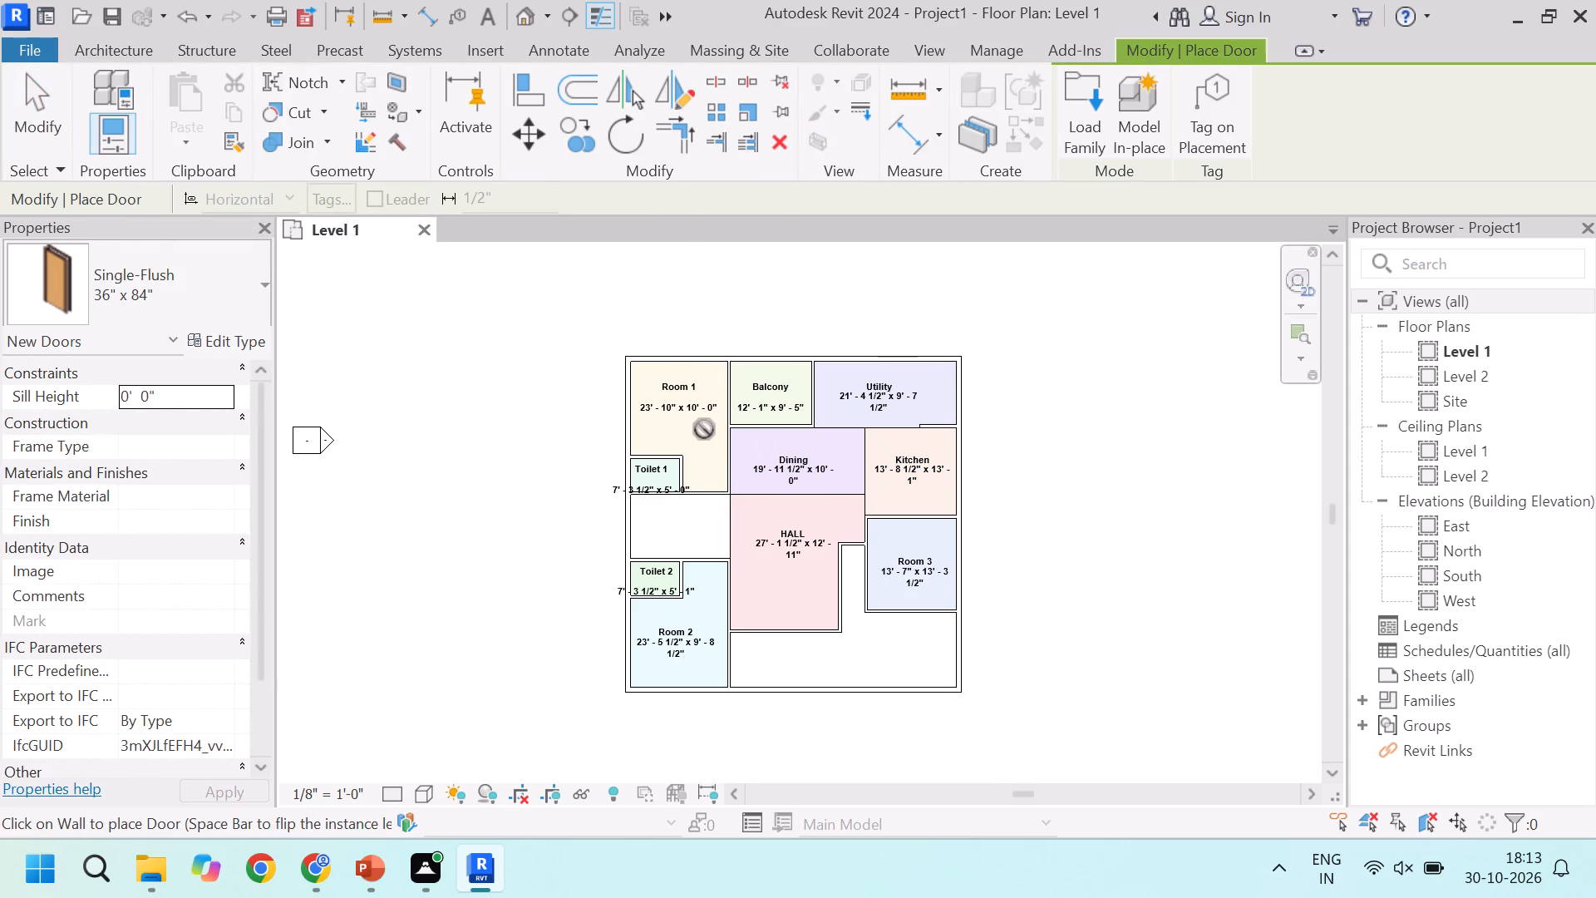
pyautogui.scroll(5, 704, 429)
pyautogui.scroll(4, 700, 535)
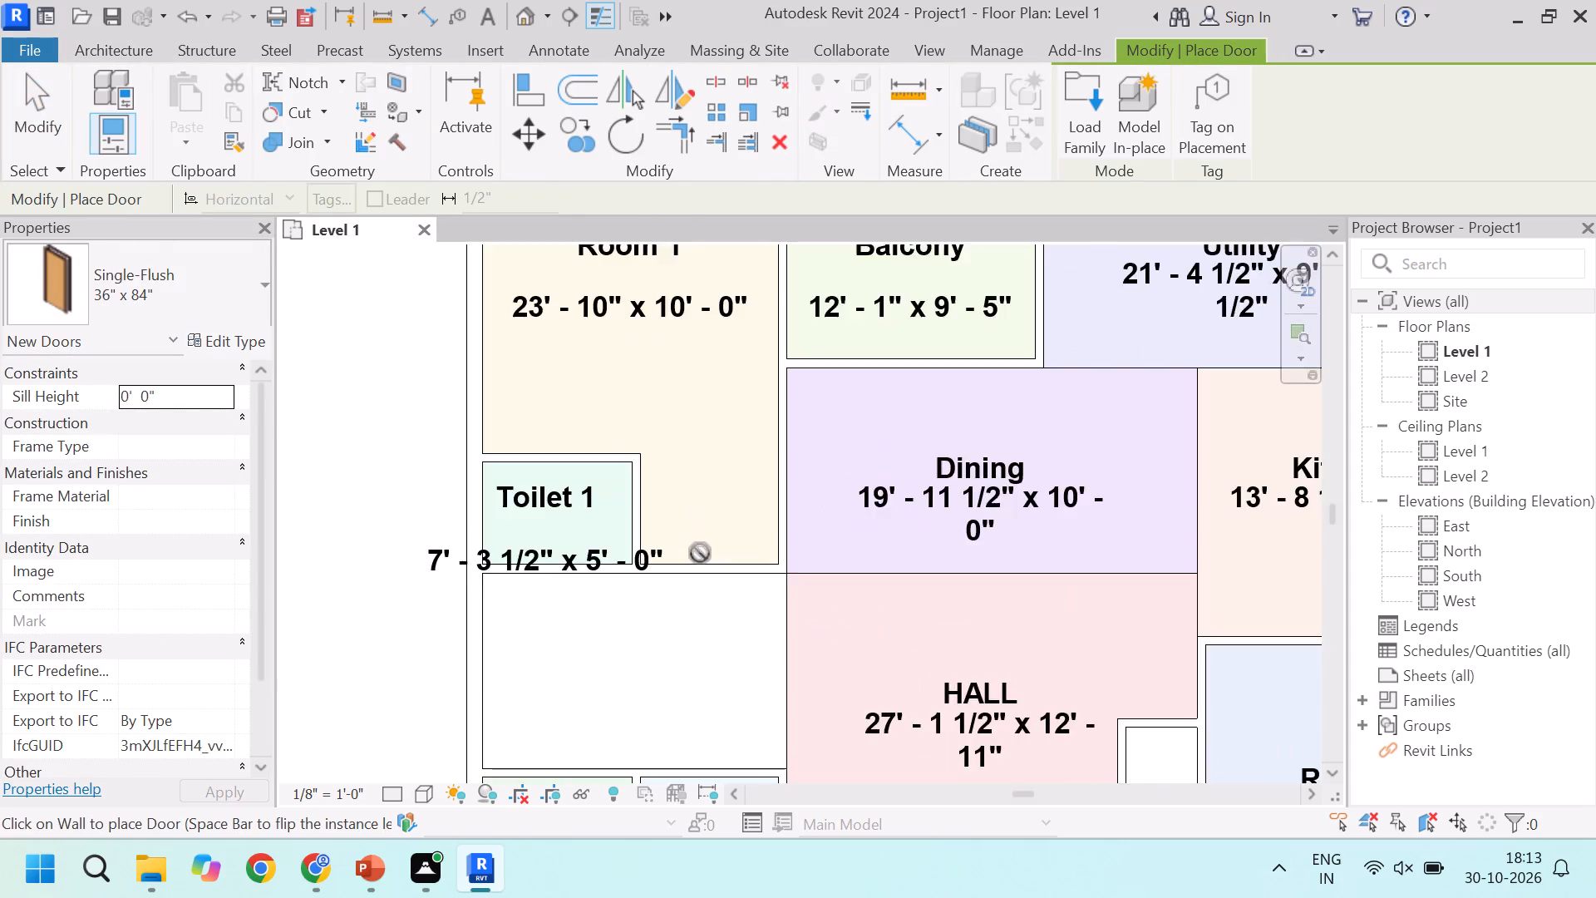
pyautogui.click(726, 560)
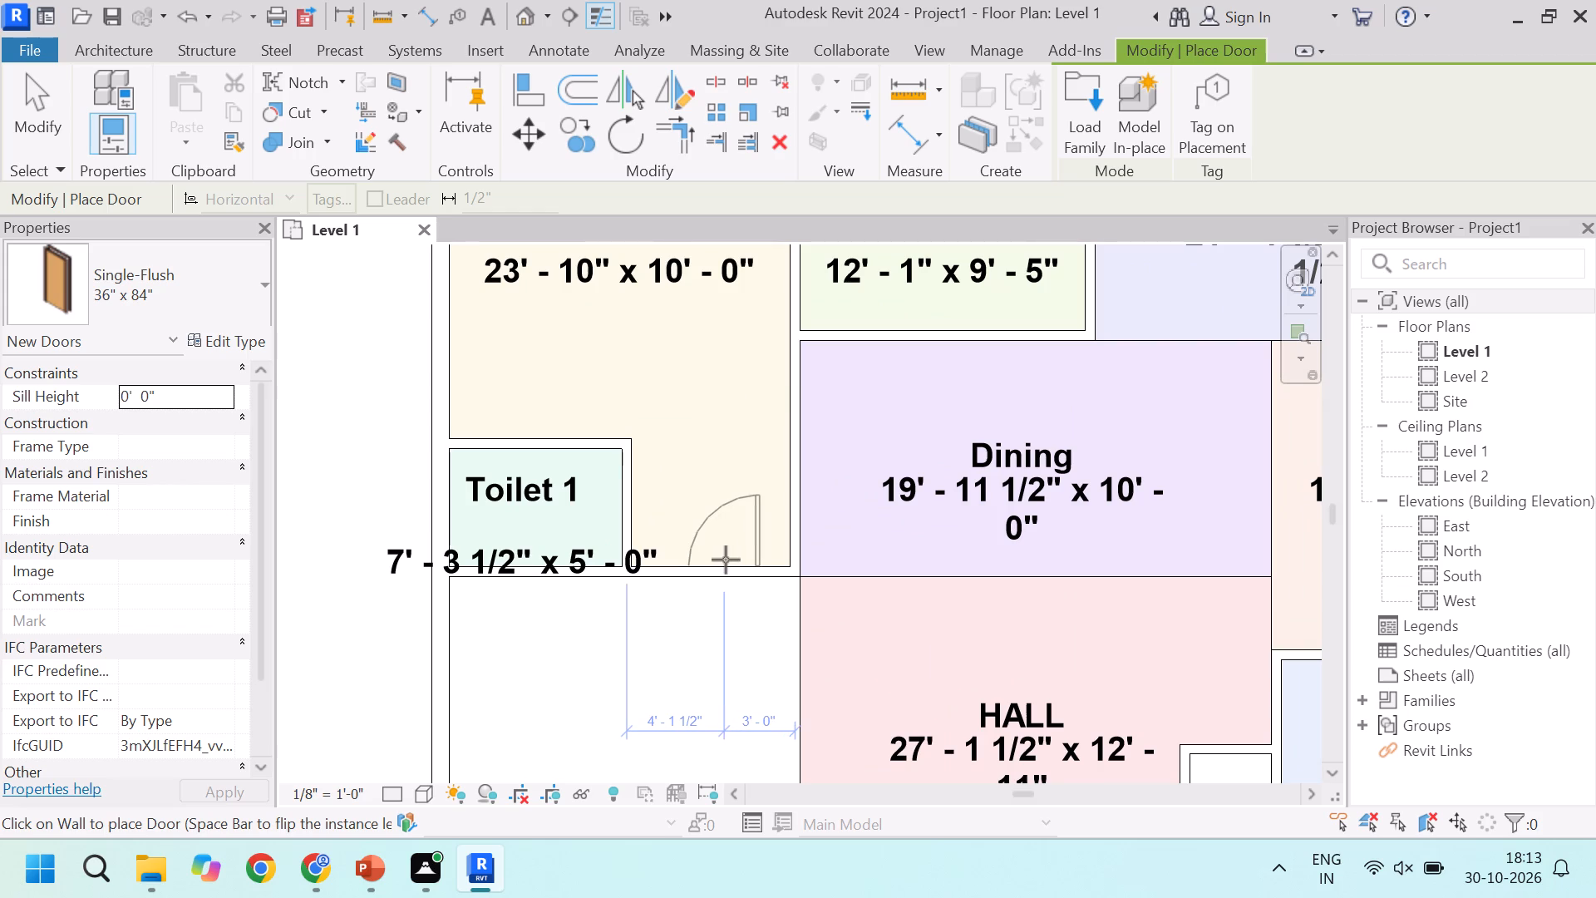
# Place a Single-Flush door in Room 2's upper wall, 2' - 0" from the HALL-side wall, swinging into Room 2.
pyautogui.scroll(-2, 726, 560)
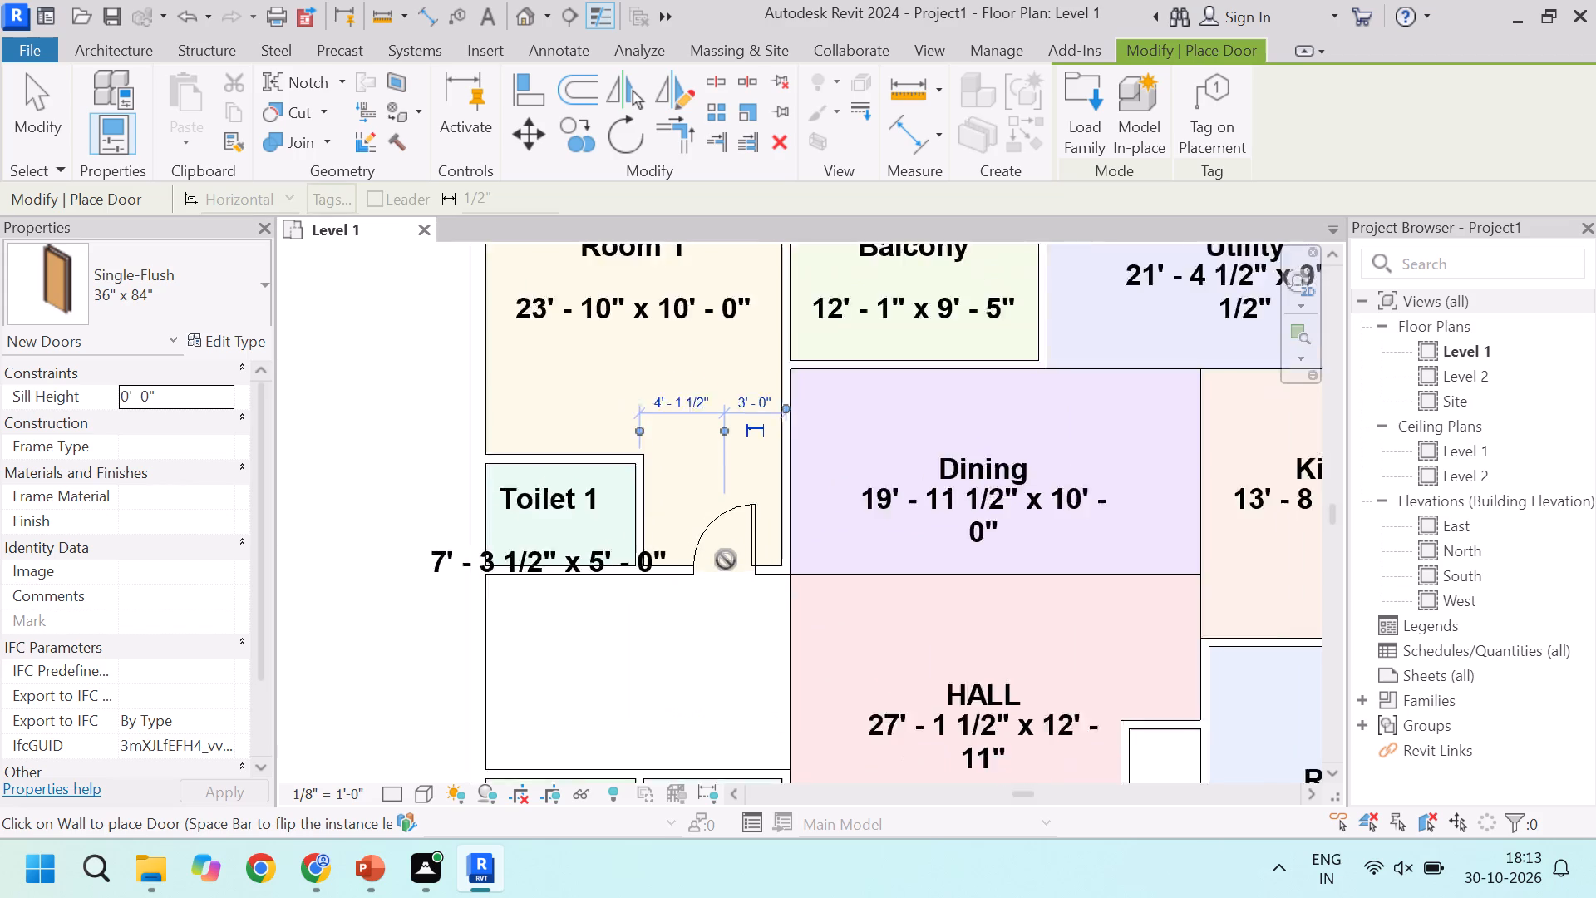
pyautogui.scroll(-2, 728, 642)
pyautogui.scroll(3, 727, 690)
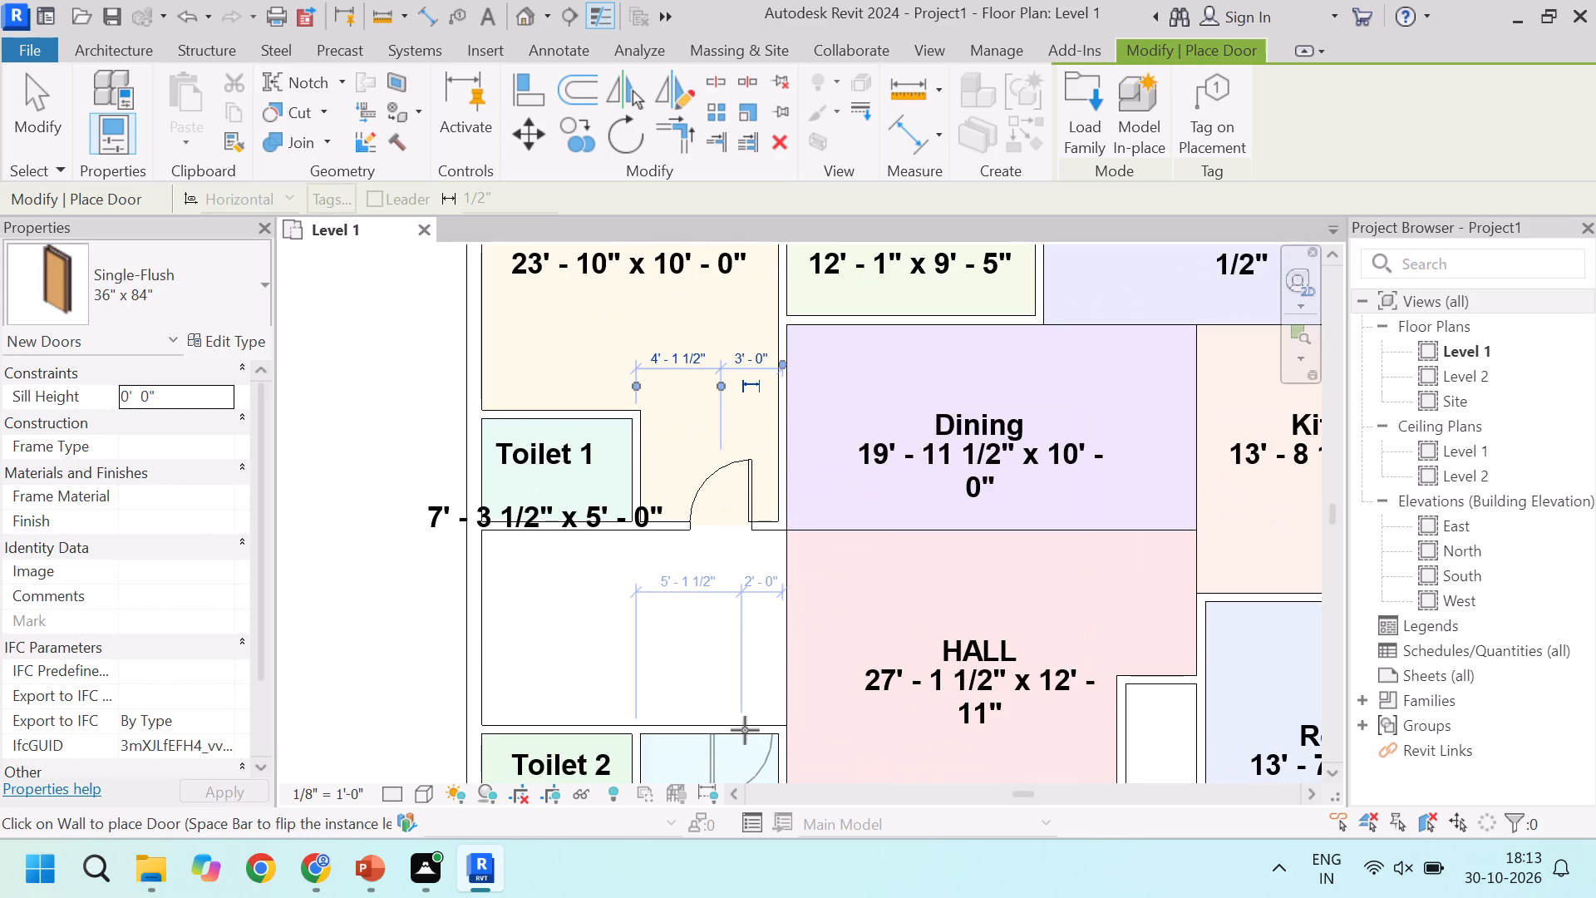
pyautogui.click(745, 730)
# Place a door between the HALL and Room 3, centred 2' - 0" below the Kitchen wall, hinged at its upper end and swinging into Room 3.
pyautogui.scroll(-8, 751, 612)
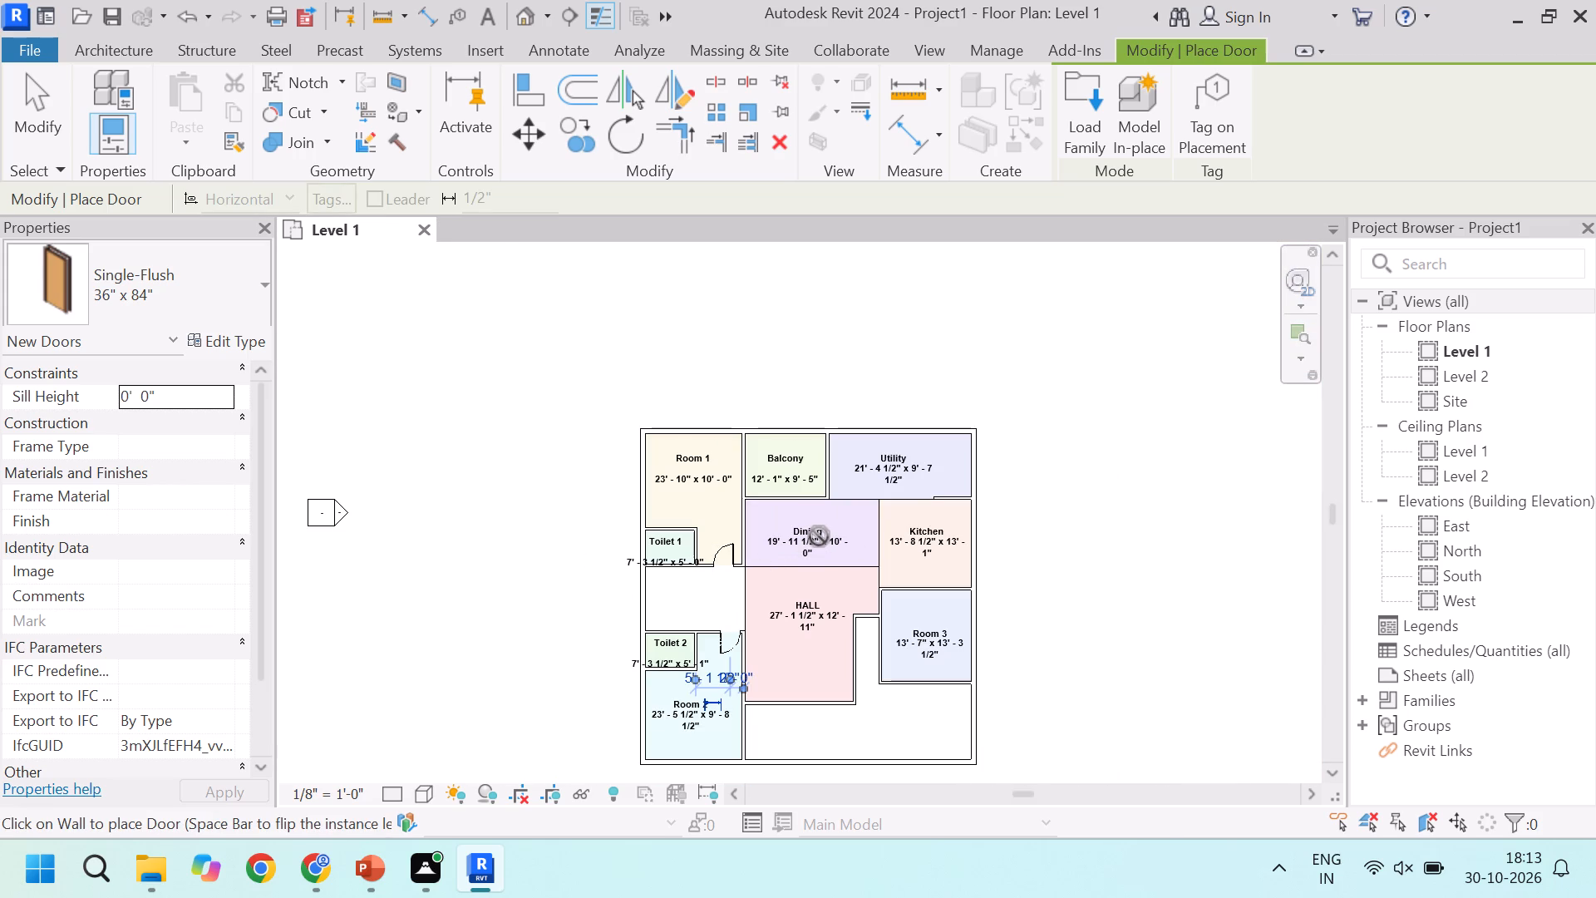
pyautogui.scroll(-2, 815, 535)
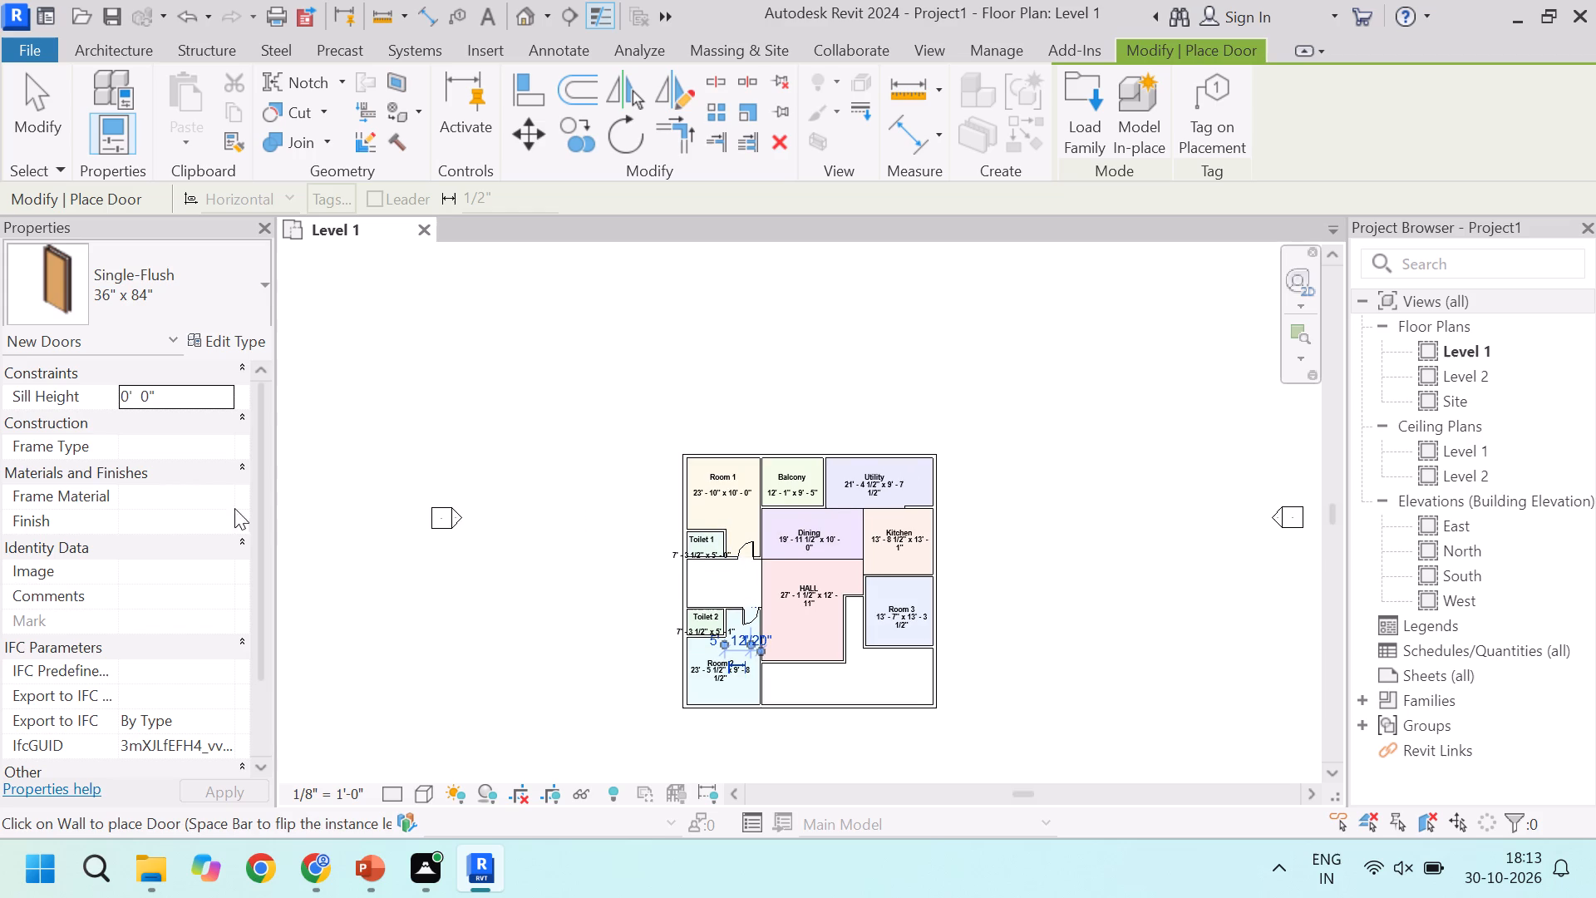
pyautogui.scroll(6, 786, 645)
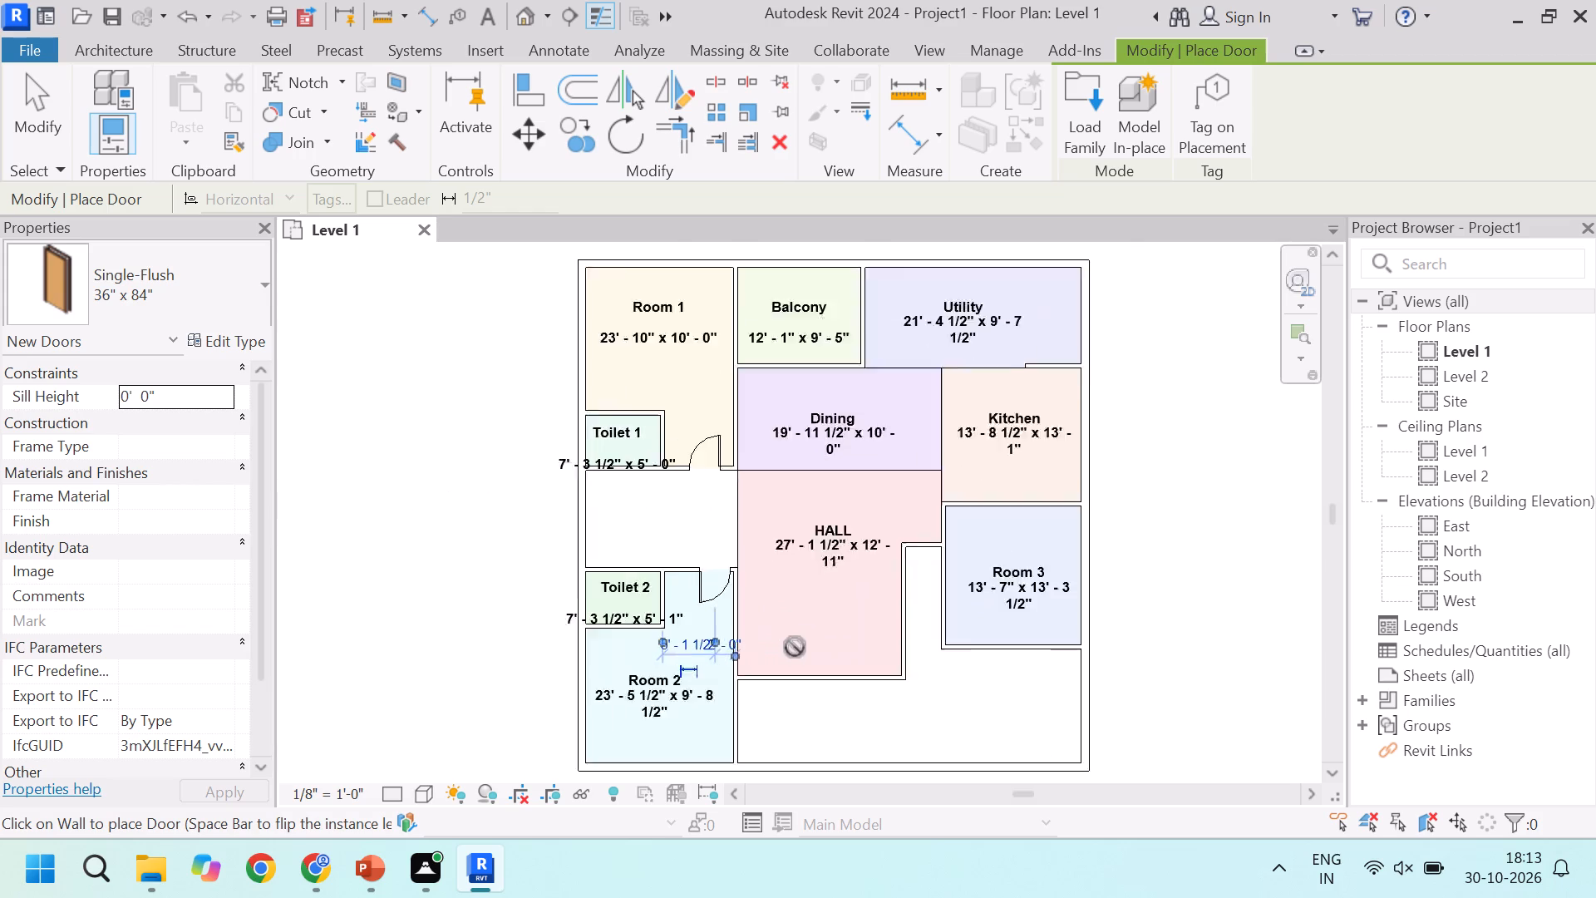
pyautogui.scroll(11, 978, 501)
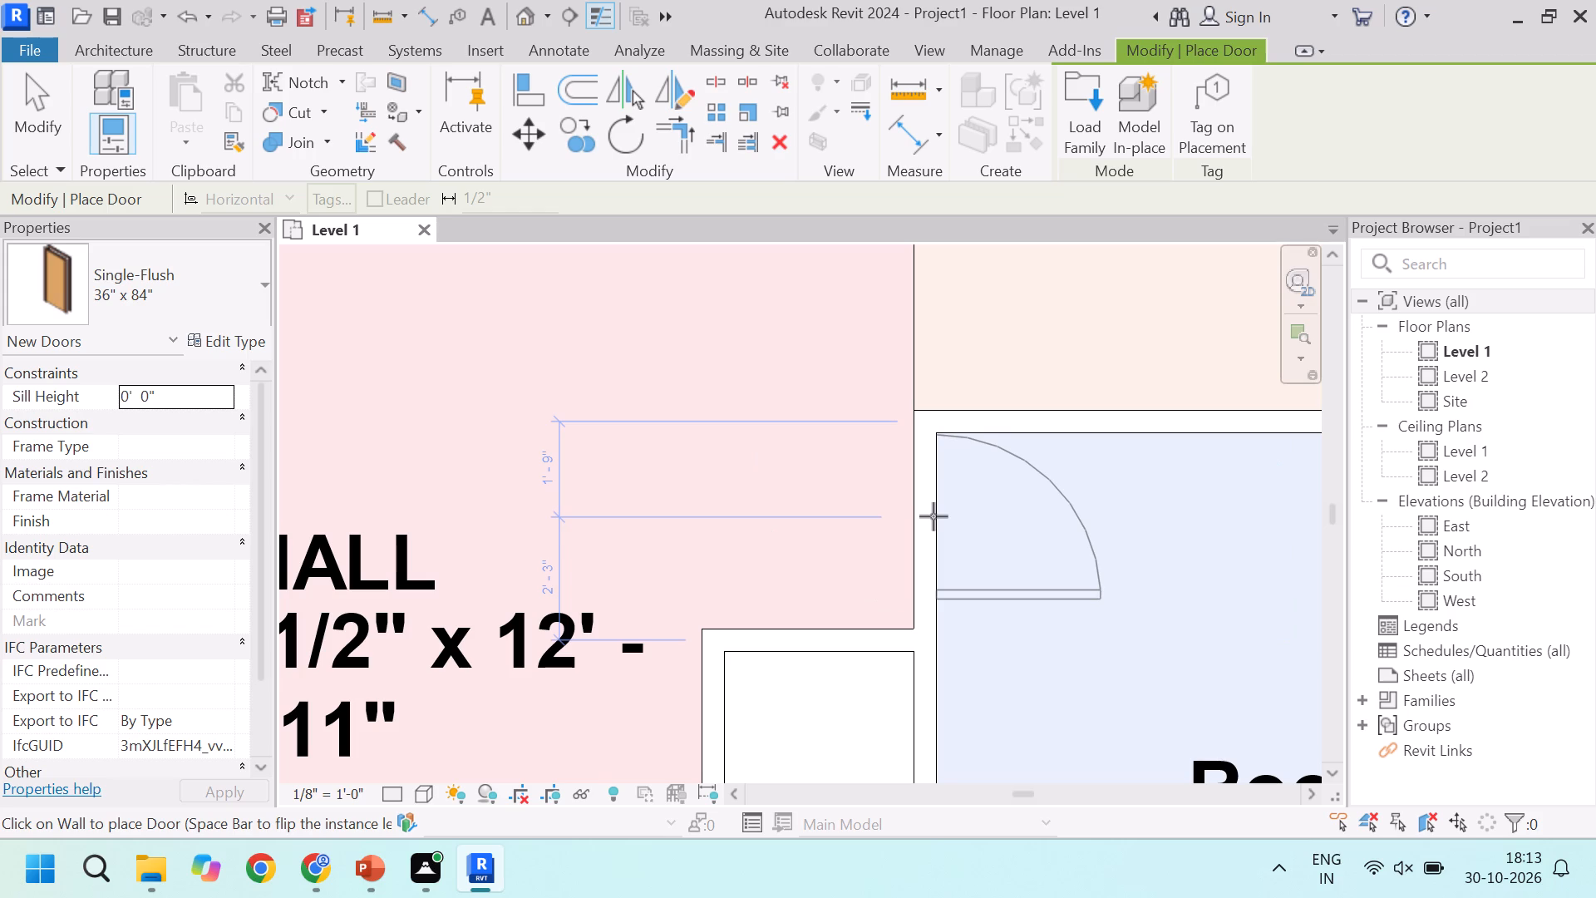
pyautogui.press('space')
pyautogui.click(933, 523)
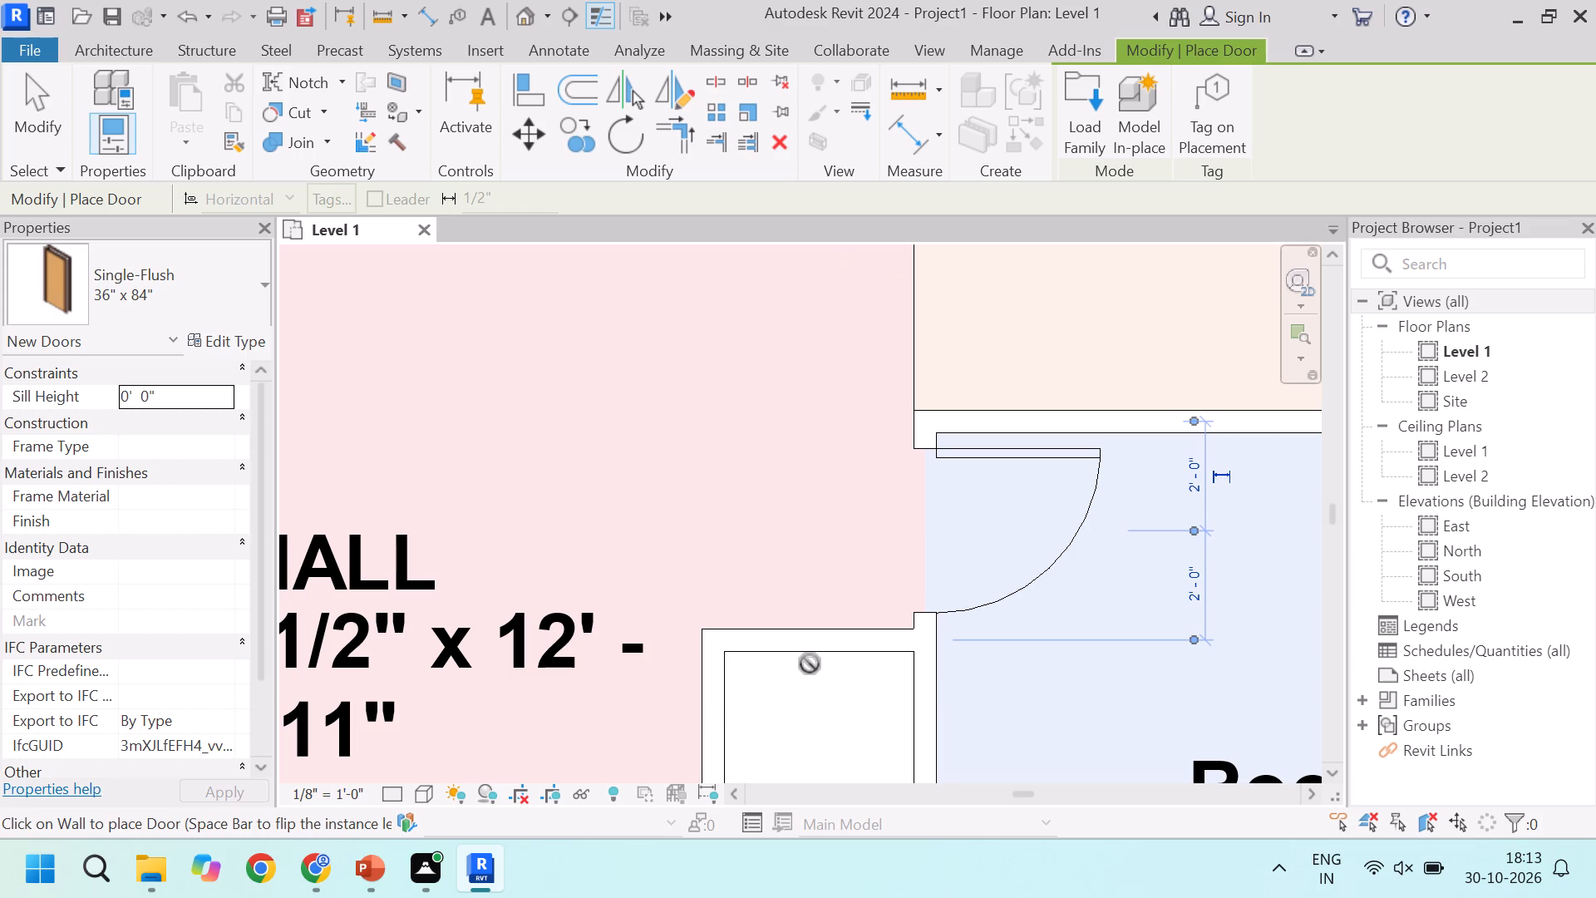
# Place a door in the top wall of the narrow space between HALL and Room 3, centred 1' - 11 1/4" from each side.
pyautogui.press('space')
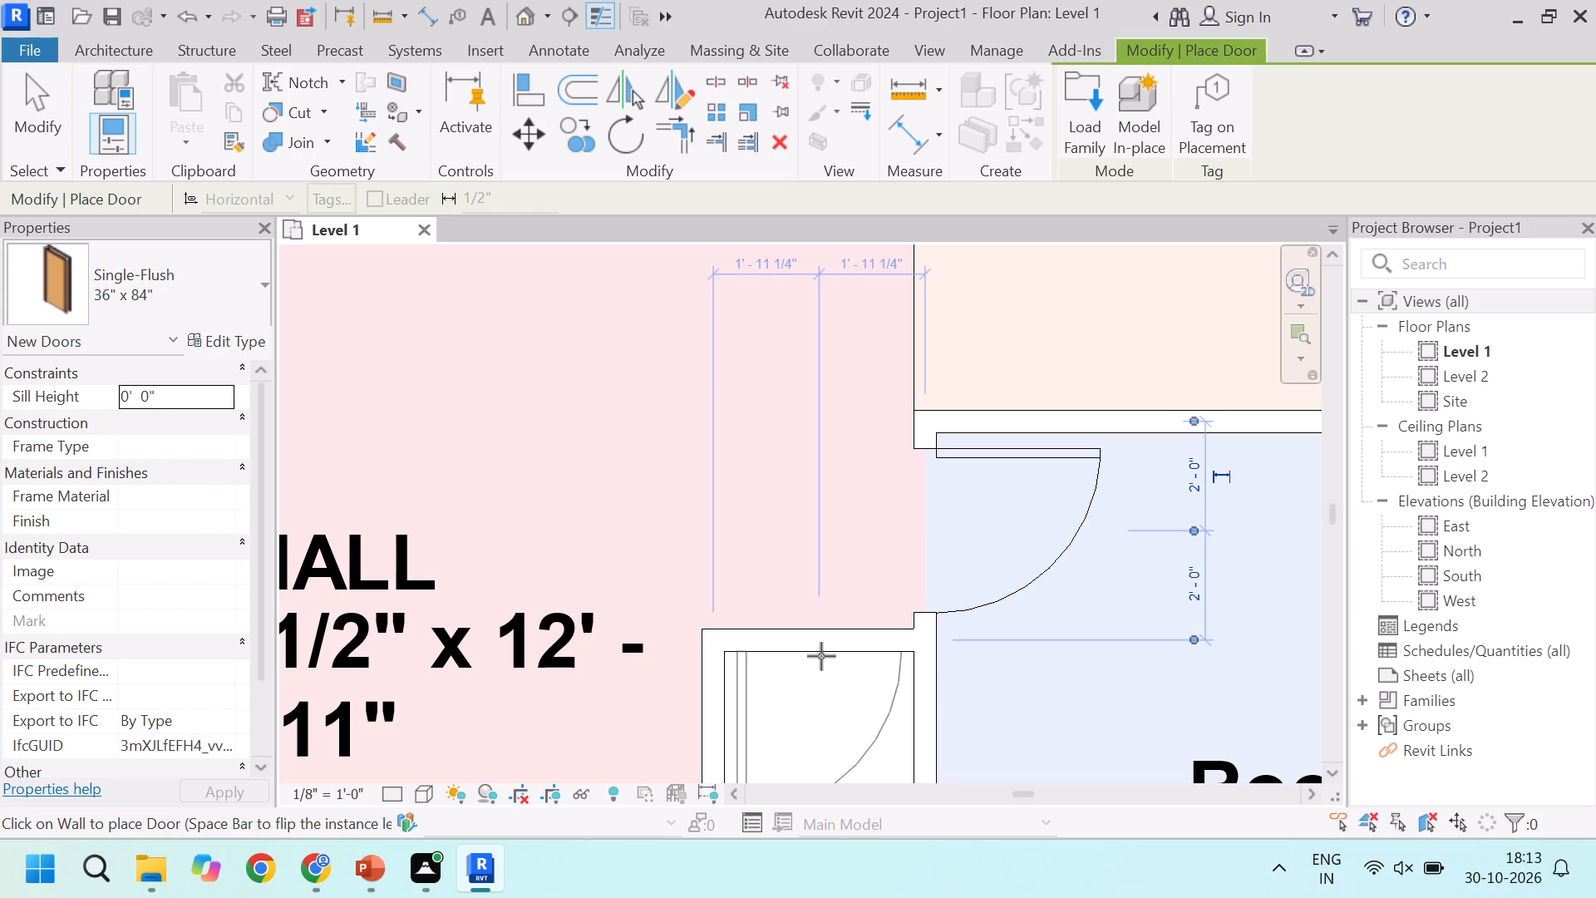
pyautogui.click(821, 656)
# Place a door in the HALL's bottom wall, 6' - 0" from the Room 2 side, hinged on that side and swinging into the HALL.
pyautogui.scroll(-4, 818, 537)
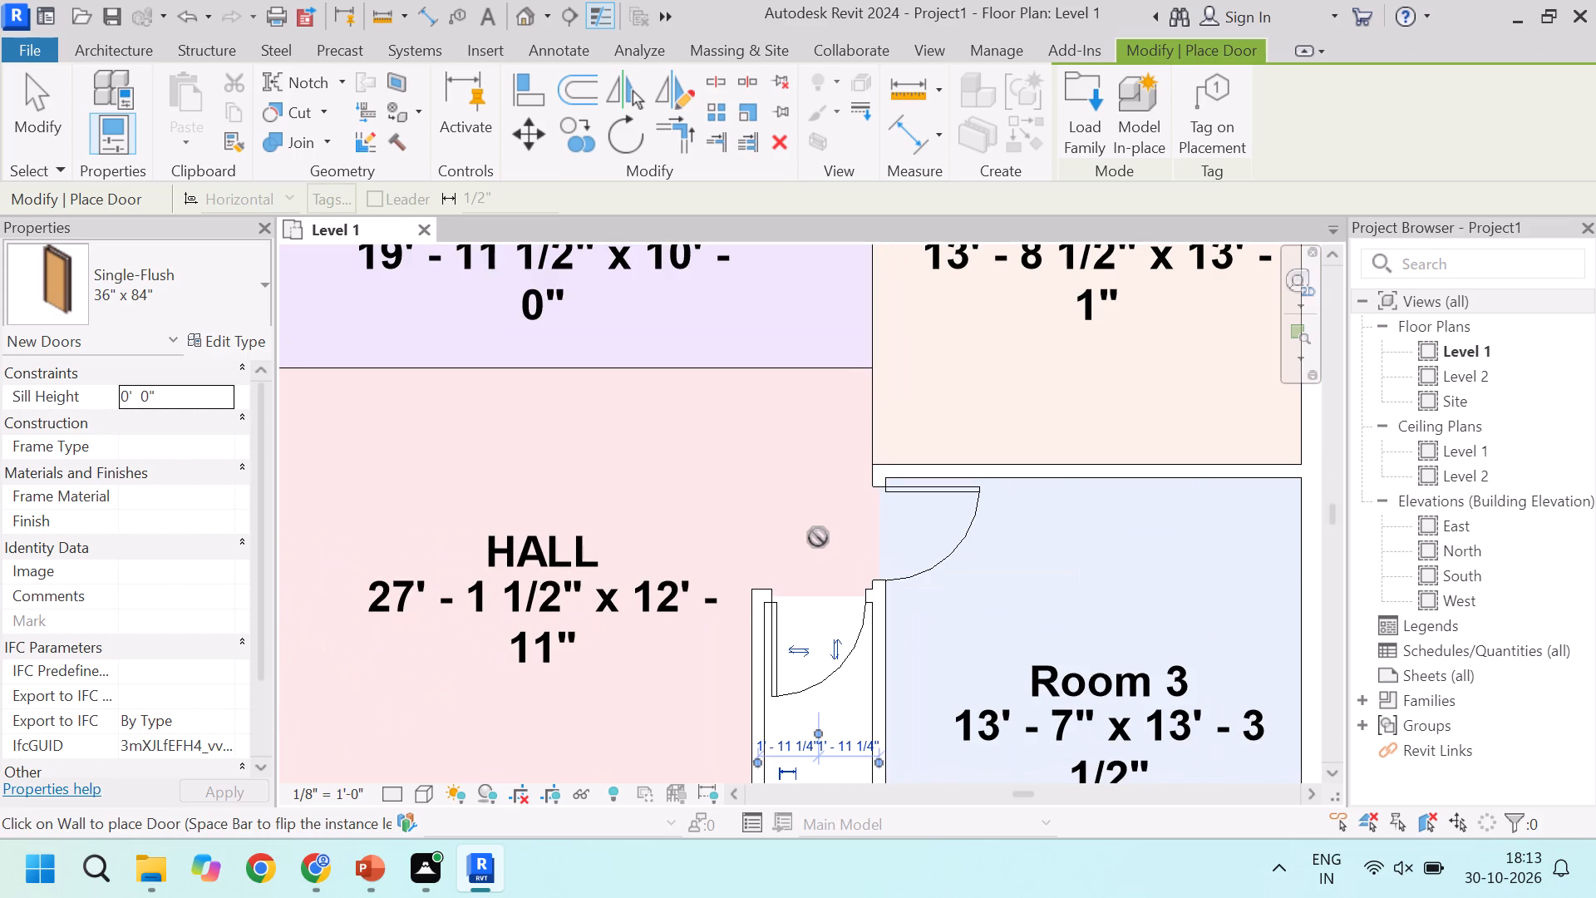
pyautogui.scroll(-11, 818, 537)
pyautogui.scroll(6, 718, 619)
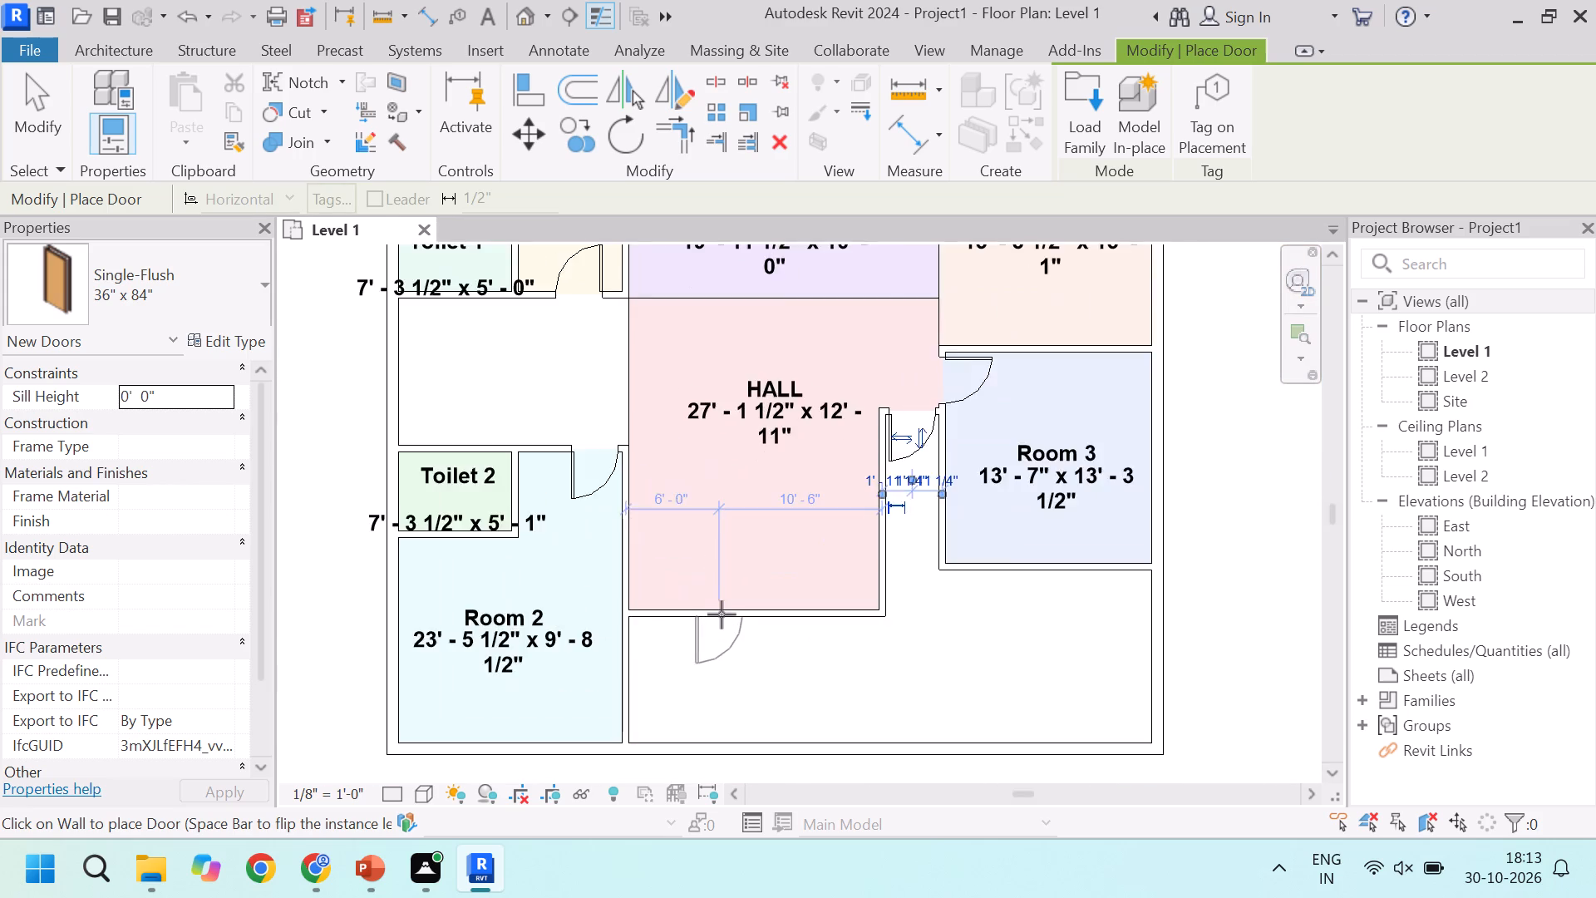
pyautogui.scroll(4, 722, 614)
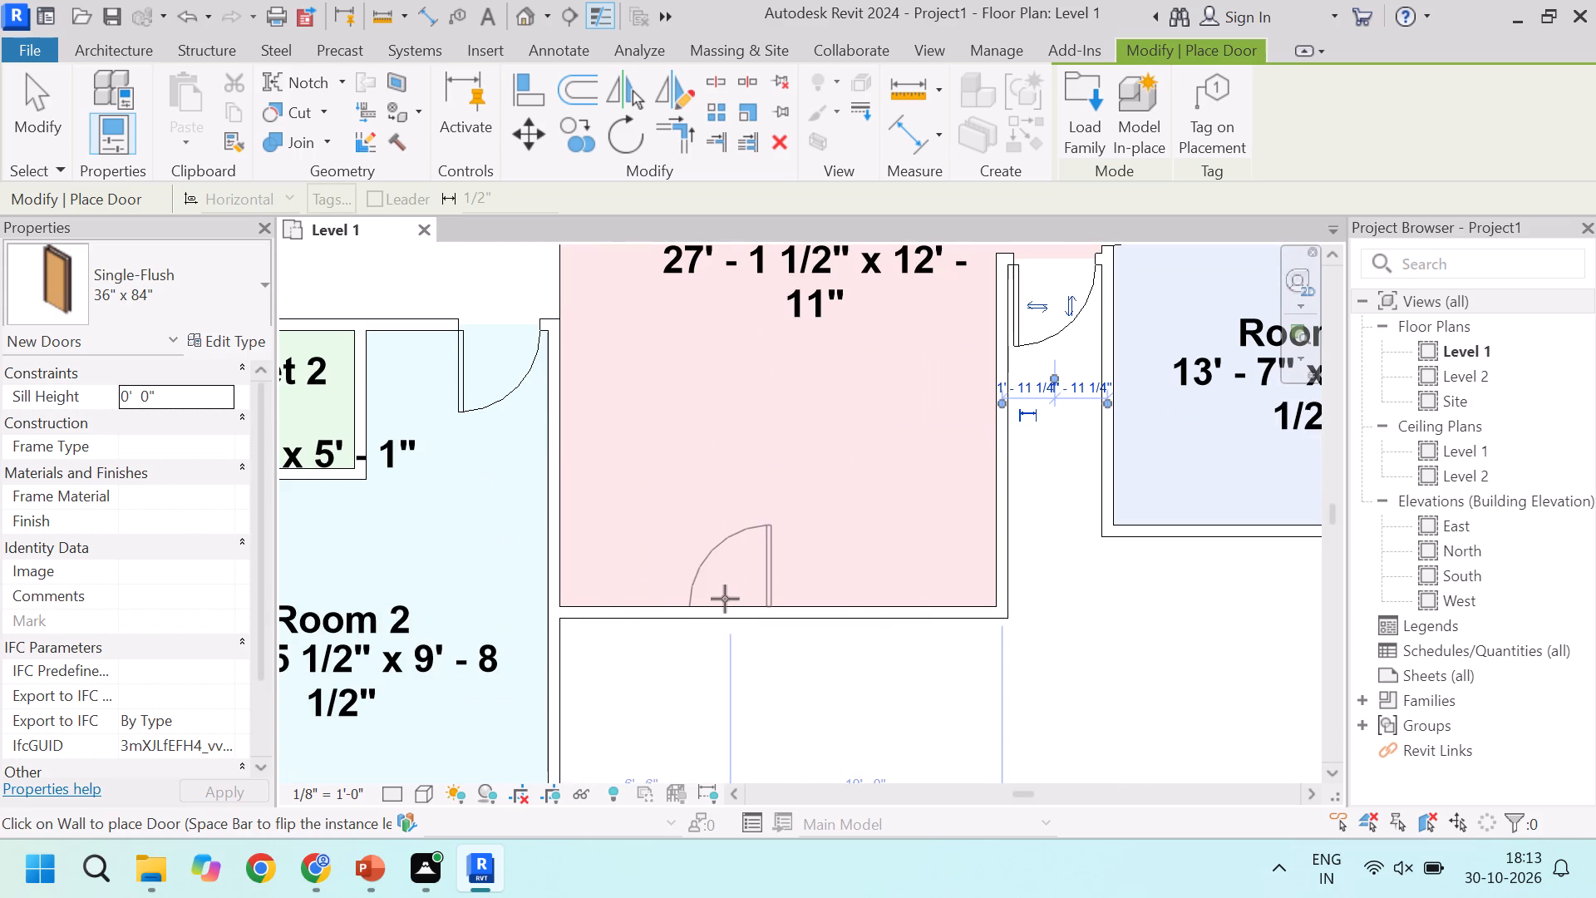
pyautogui.press('space')
pyautogui.click(714, 604)
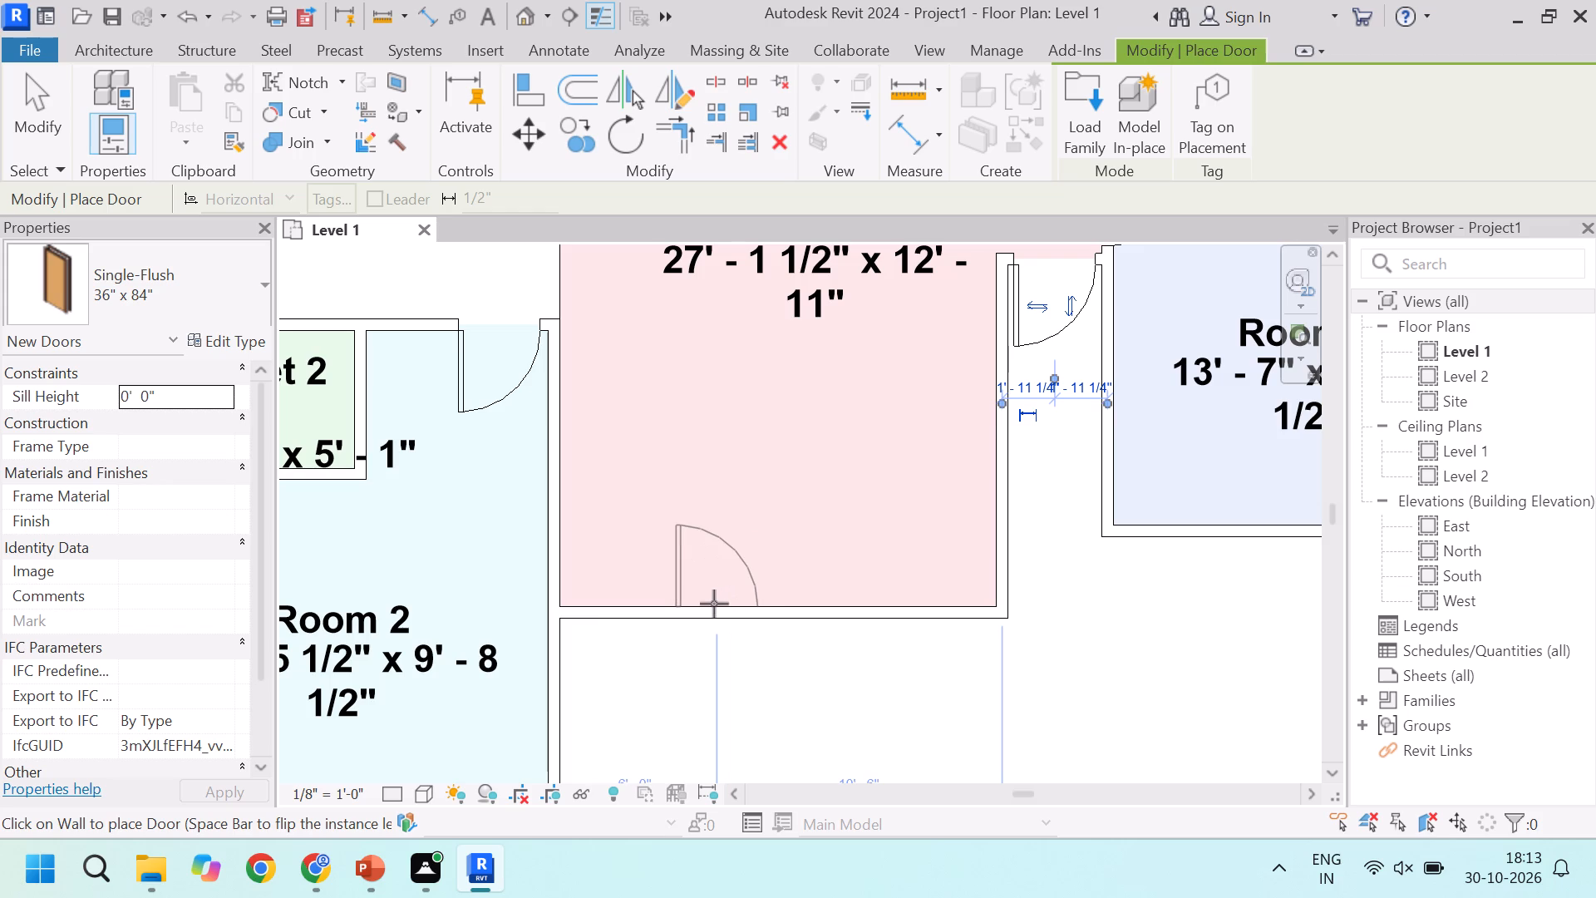
# Place a 30" x 84" Single-Flush door in Toilet 1's wall facing Room 1, centred 2' - 0" below the toilet's upper wall, swinging into Toilet 1.
pyautogui.scroll(-10, 714, 604)
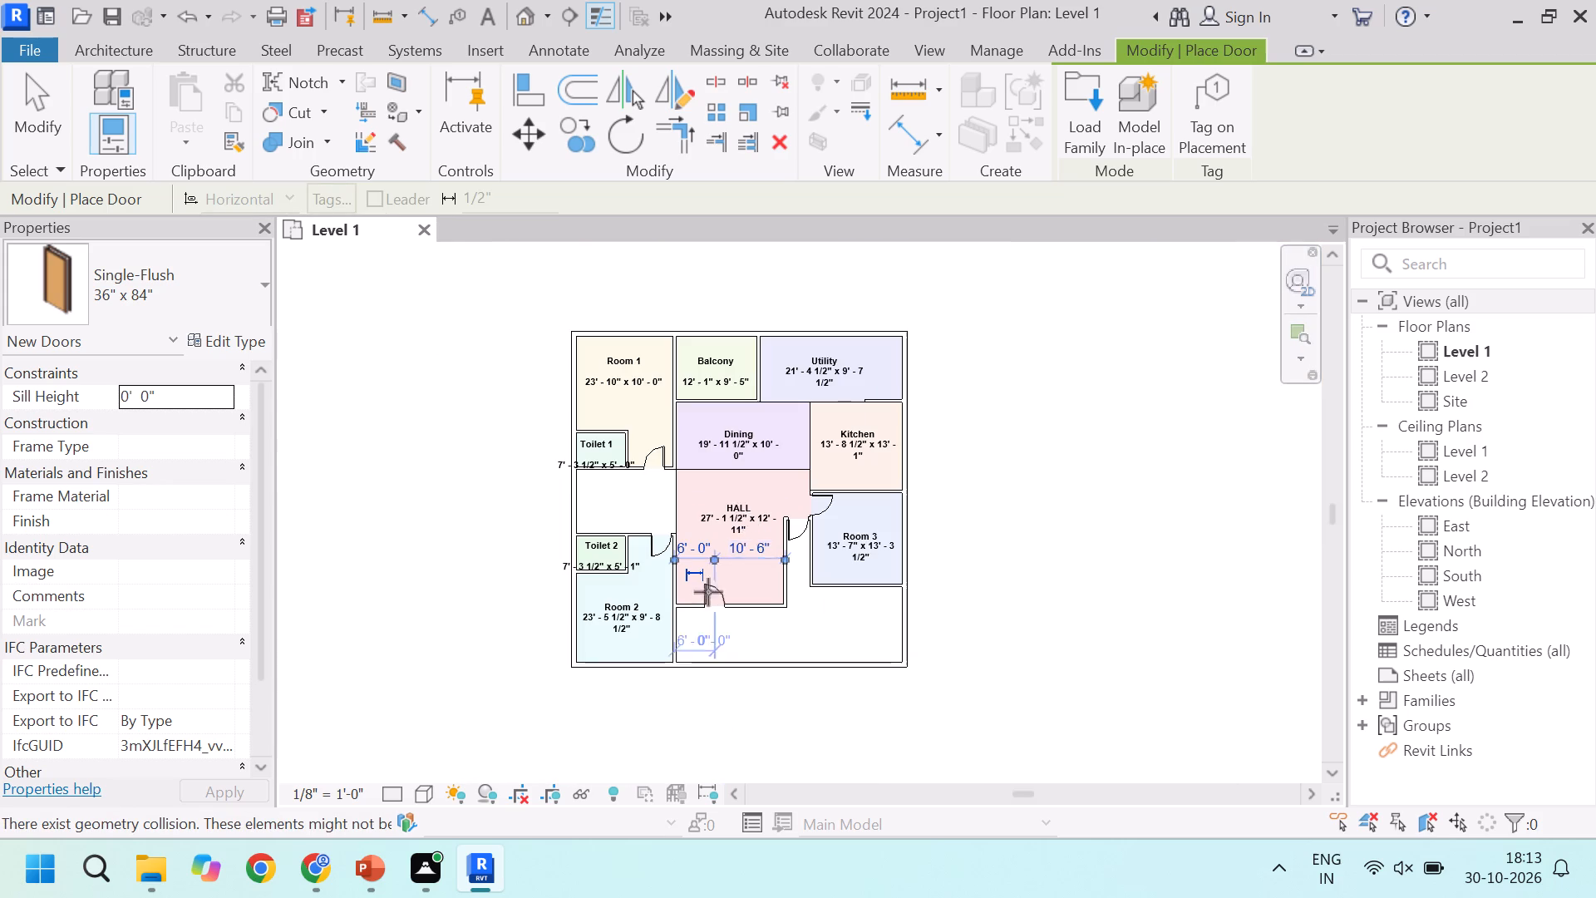
pyautogui.scroll(4, 746, 348)
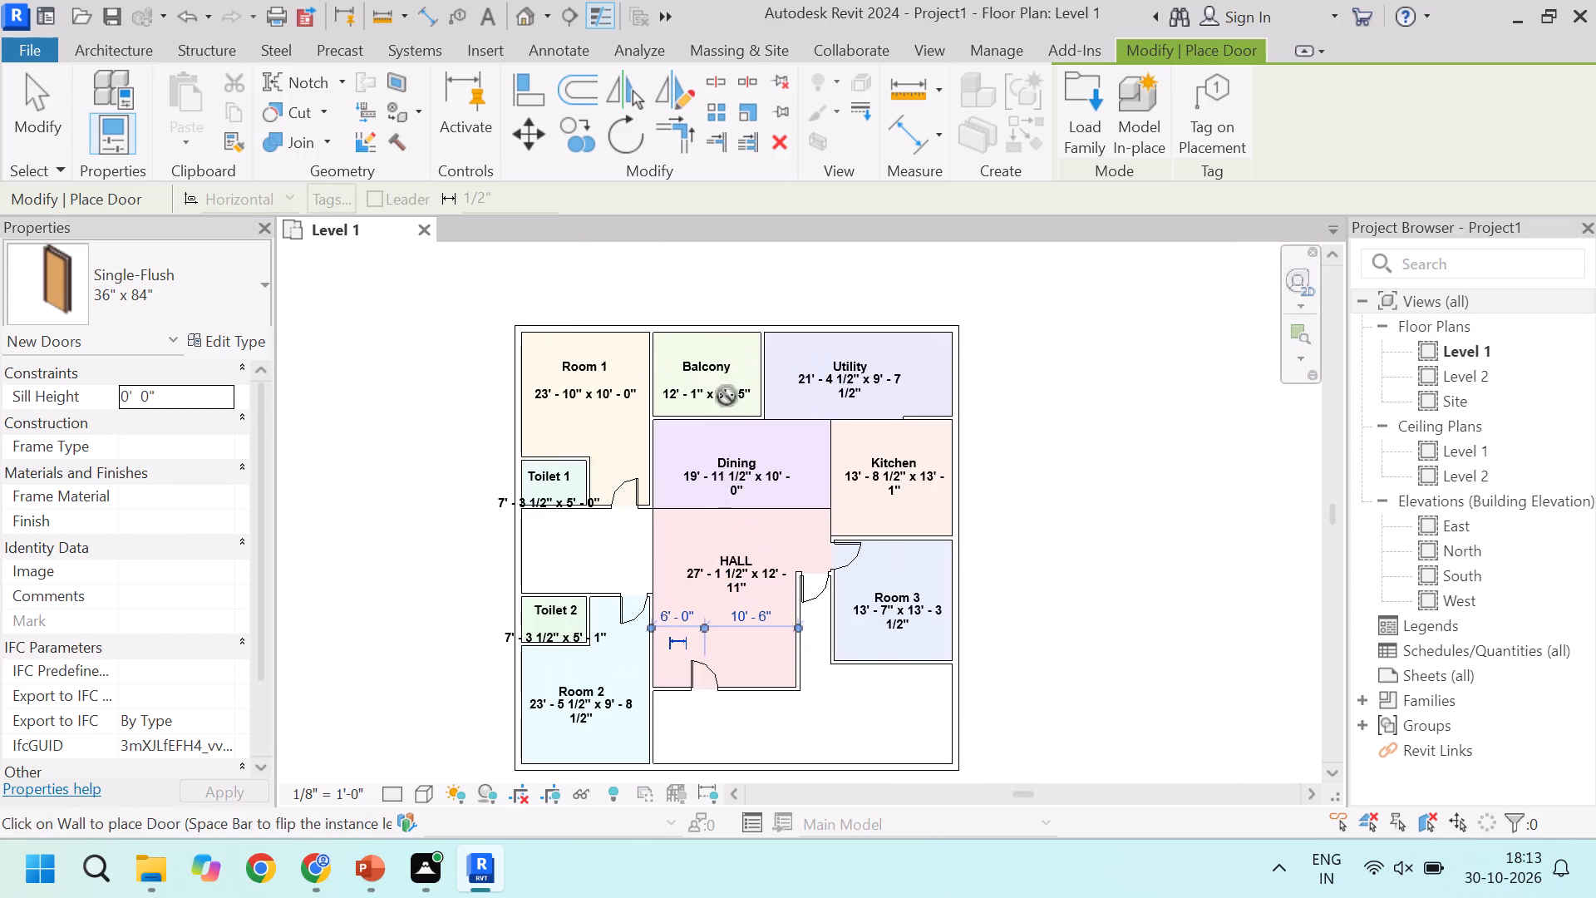
pyautogui.scroll(3, 728, 397)
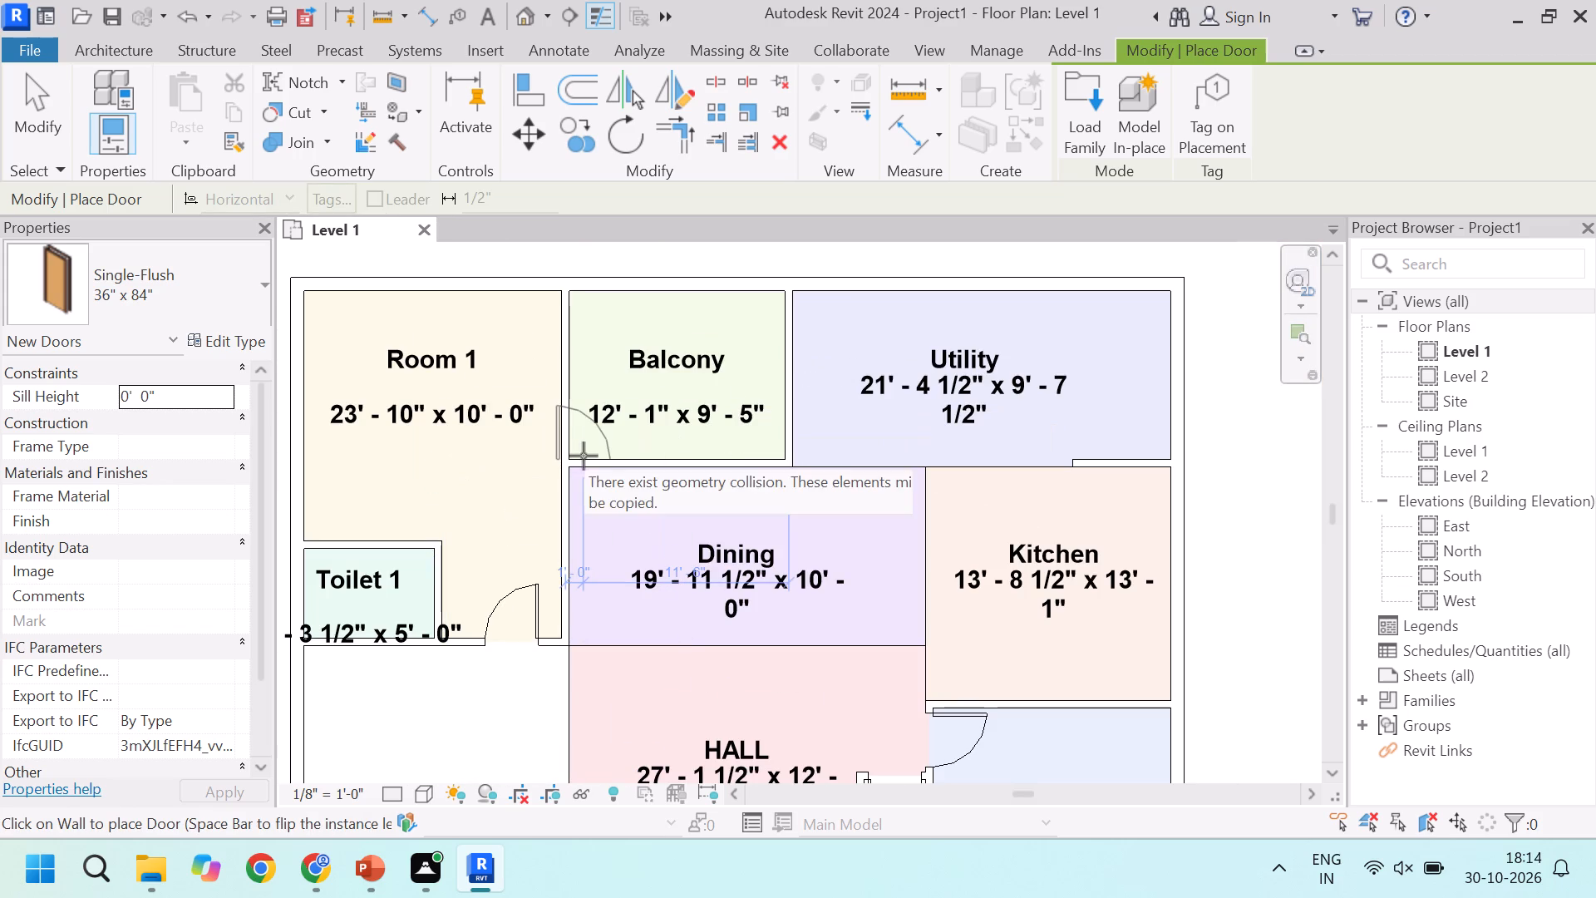
pyautogui.scroll(-3, 547, 510)
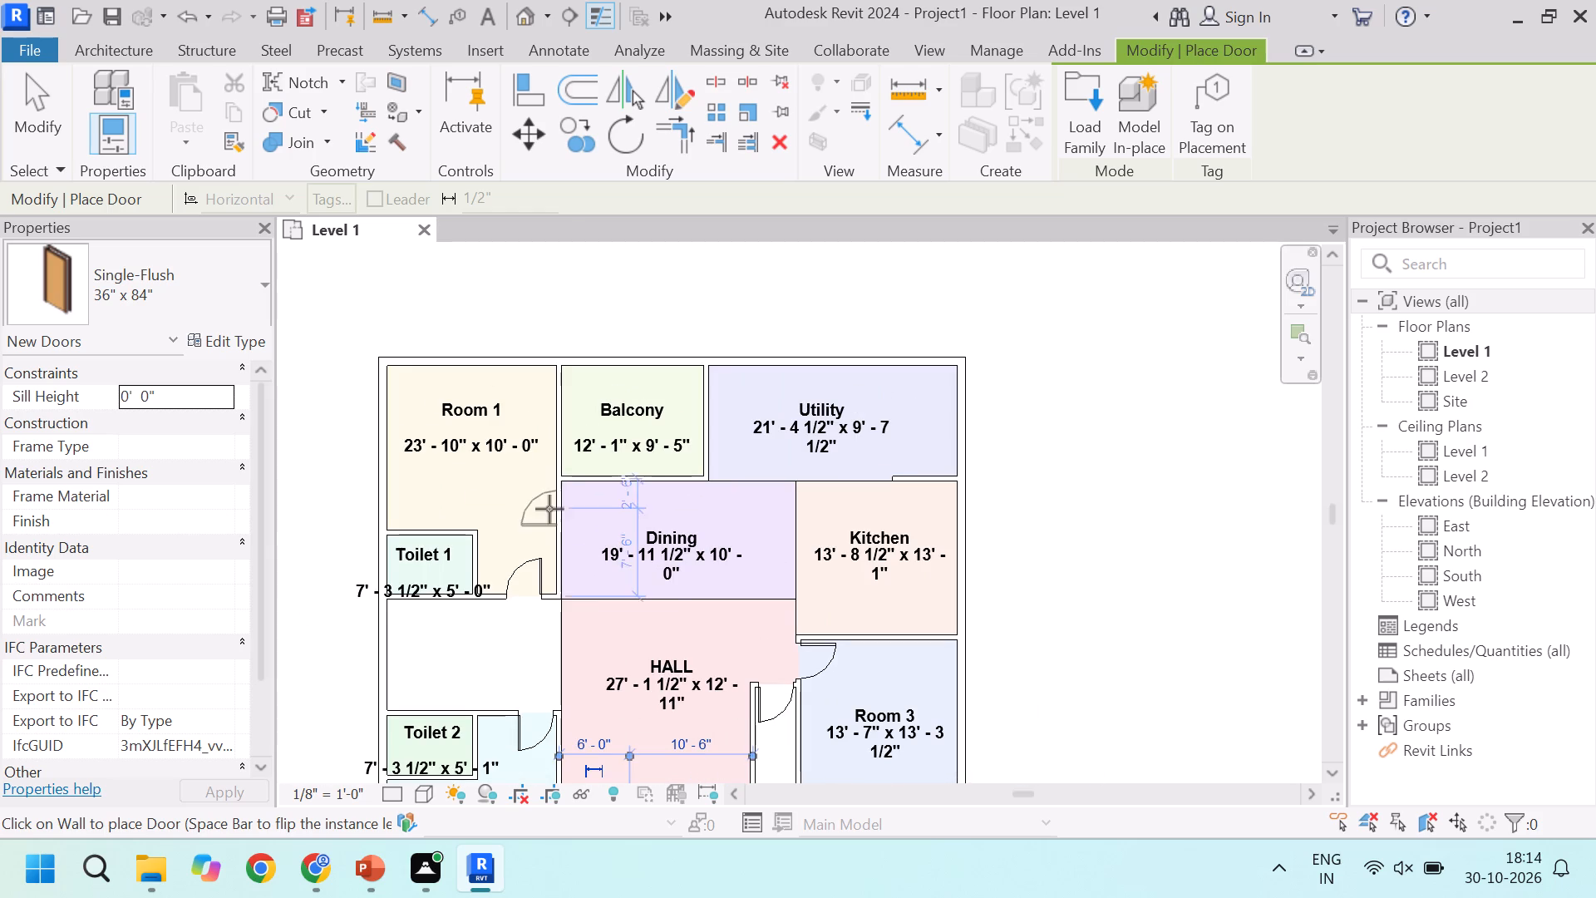
pyautogui.scroll(-4, 550, 490)
pyautogui.scroll(6, 535, 606)
pyautogui.scroll(5, 482, 411)
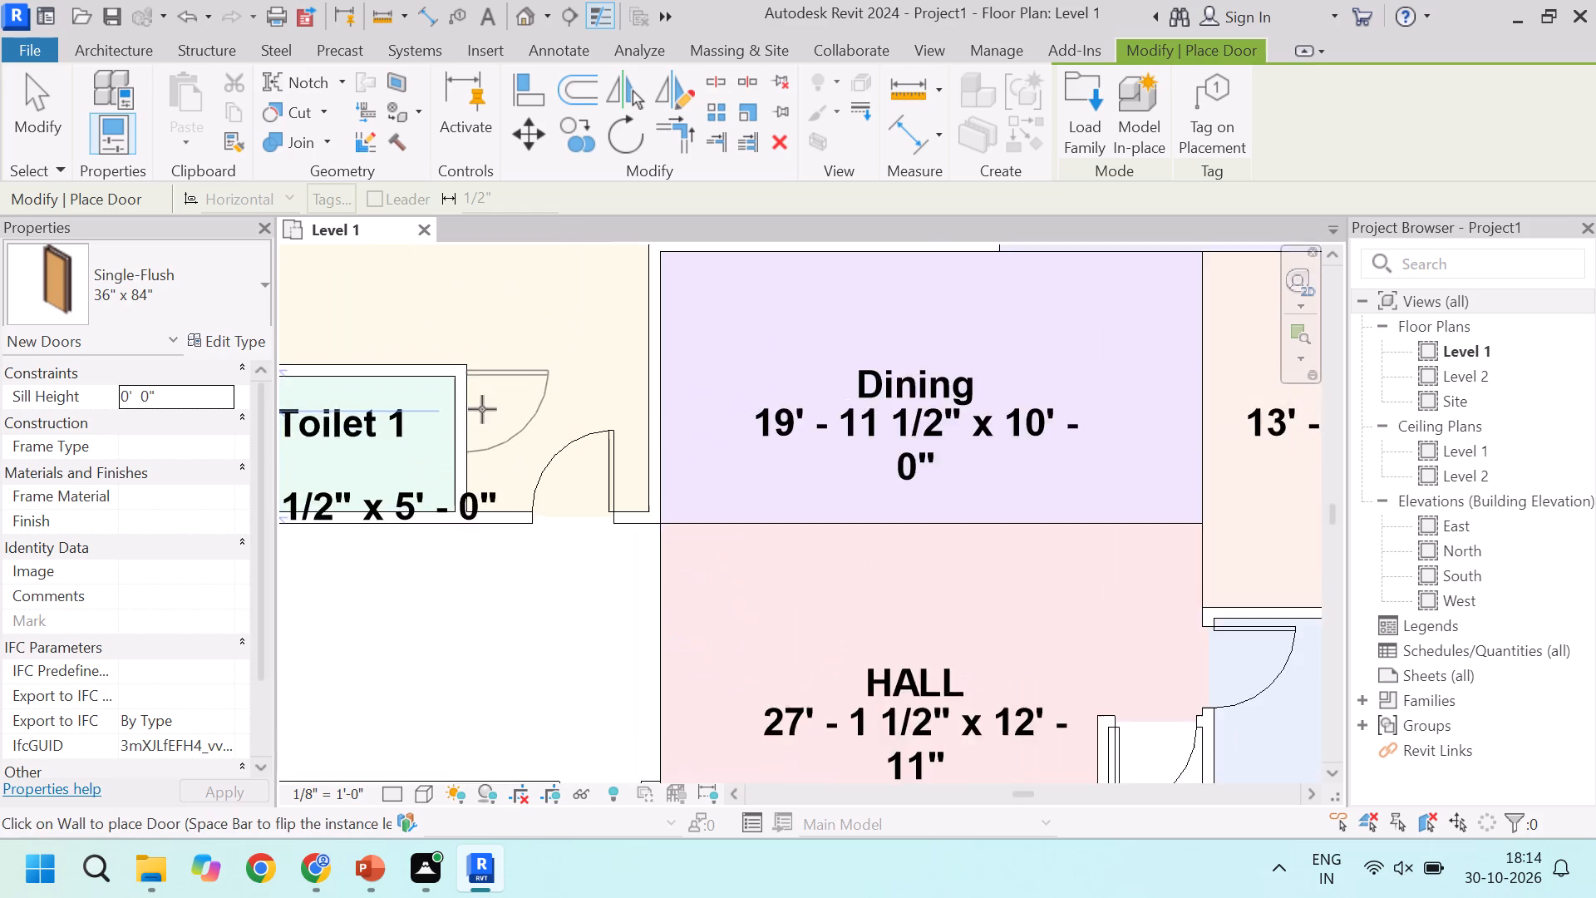
pyautogui.scroll(4, 427, 434)
pyautogui.scroll(-4, 476, 423)
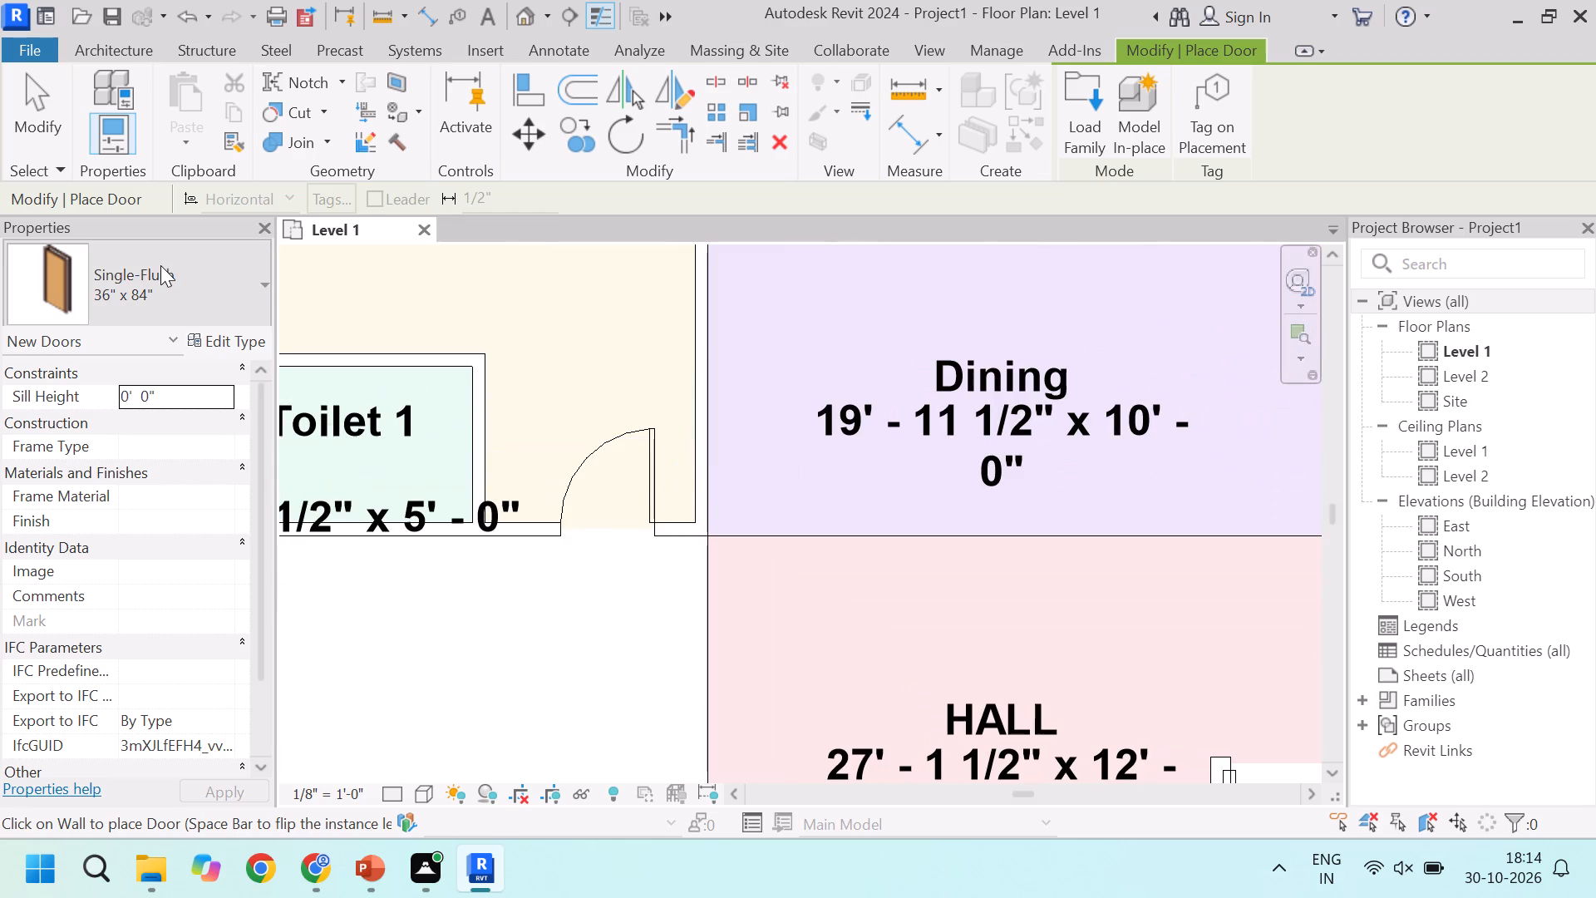
pyautogui.click(160, 265)
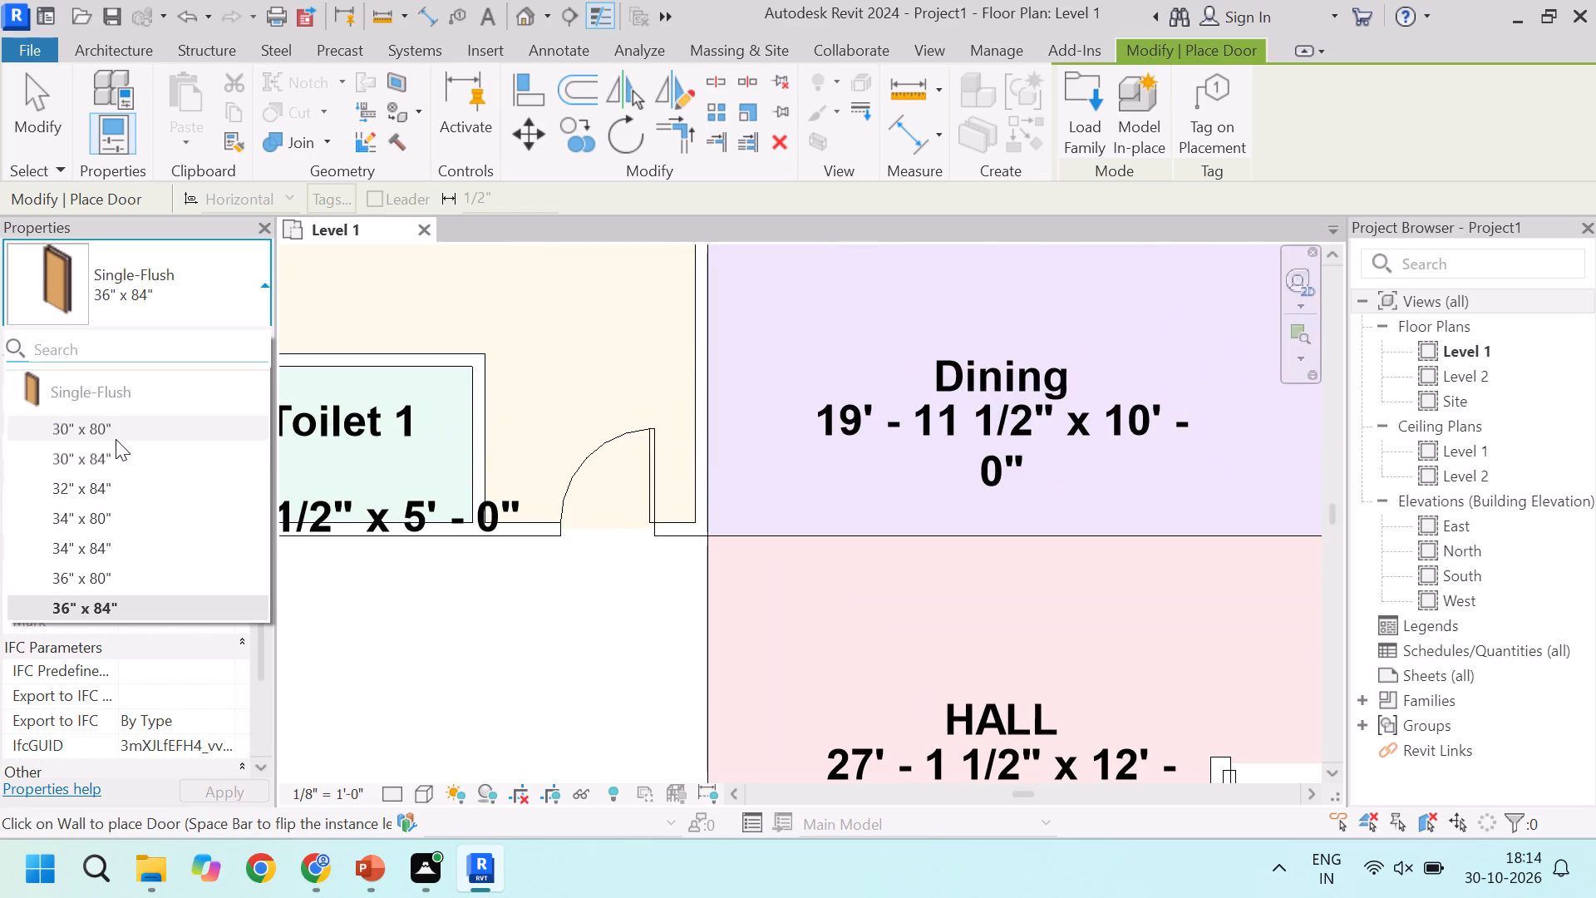
pyautogui.click(112, 455)
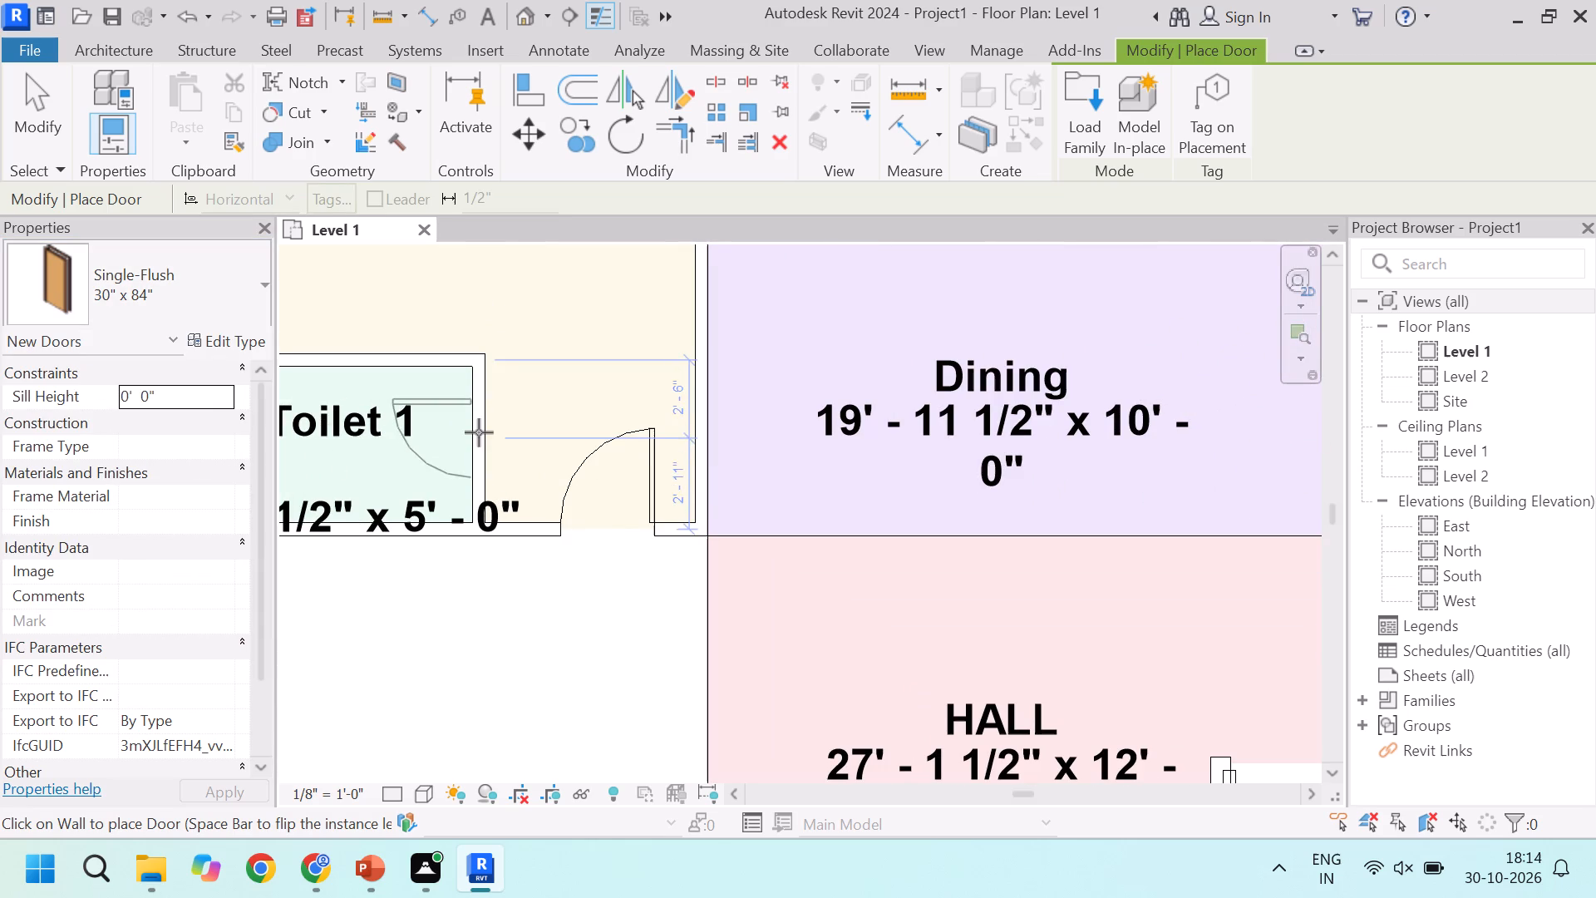
pyautogui.click(475, 425)
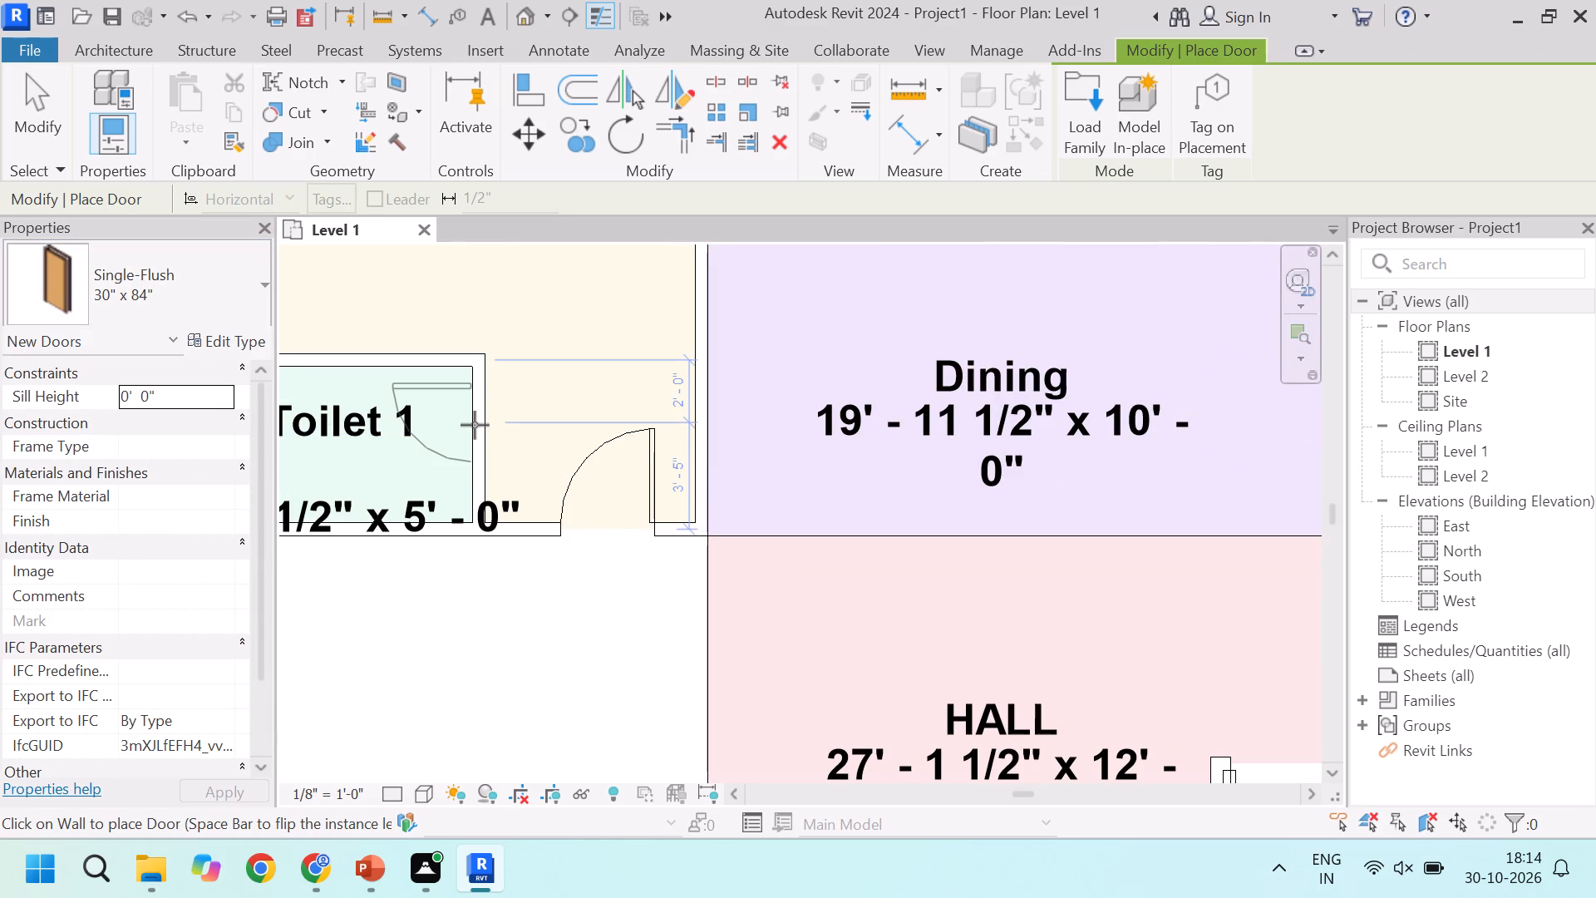
# Place a 30" x 84" door in Toilet 2's side wall facing Room 2, centred 2' - 0" below its upper wall, swinging into Toilet 2.
pyautogui.scroll(-6, 499, 403)
pyautogui.scroll(4, 486, 653)
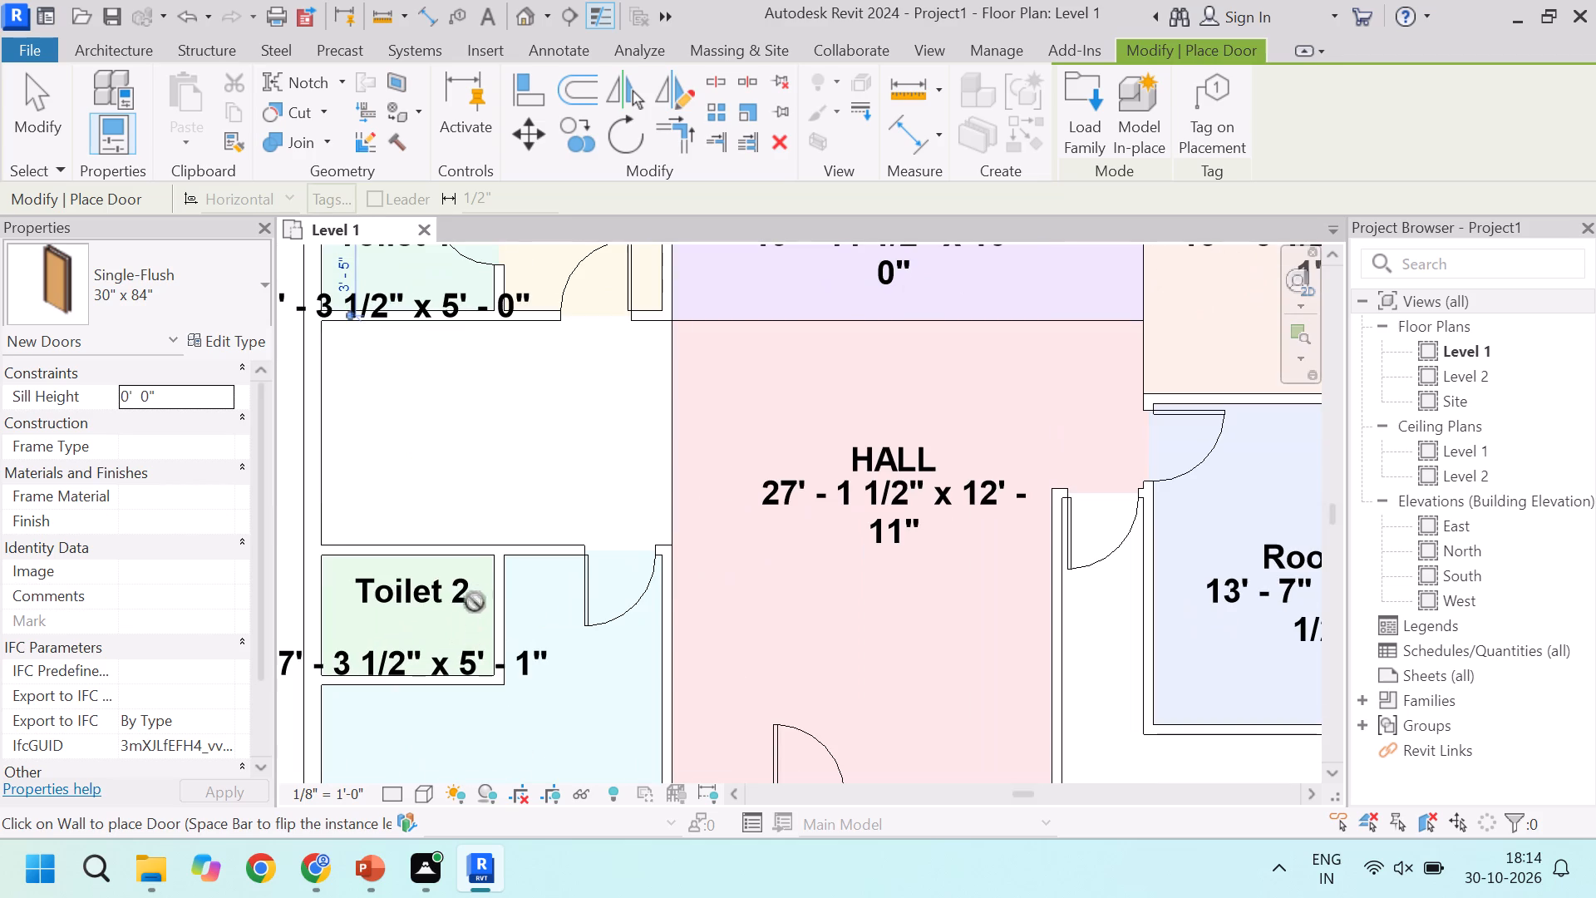
pyautogui.click(493, 592)
# Move the Toilet 1 door down along its wall so its centre sits 3' - 3" below the toilet's upper wall.
pyautogui.scroll(-3, 504, 603)
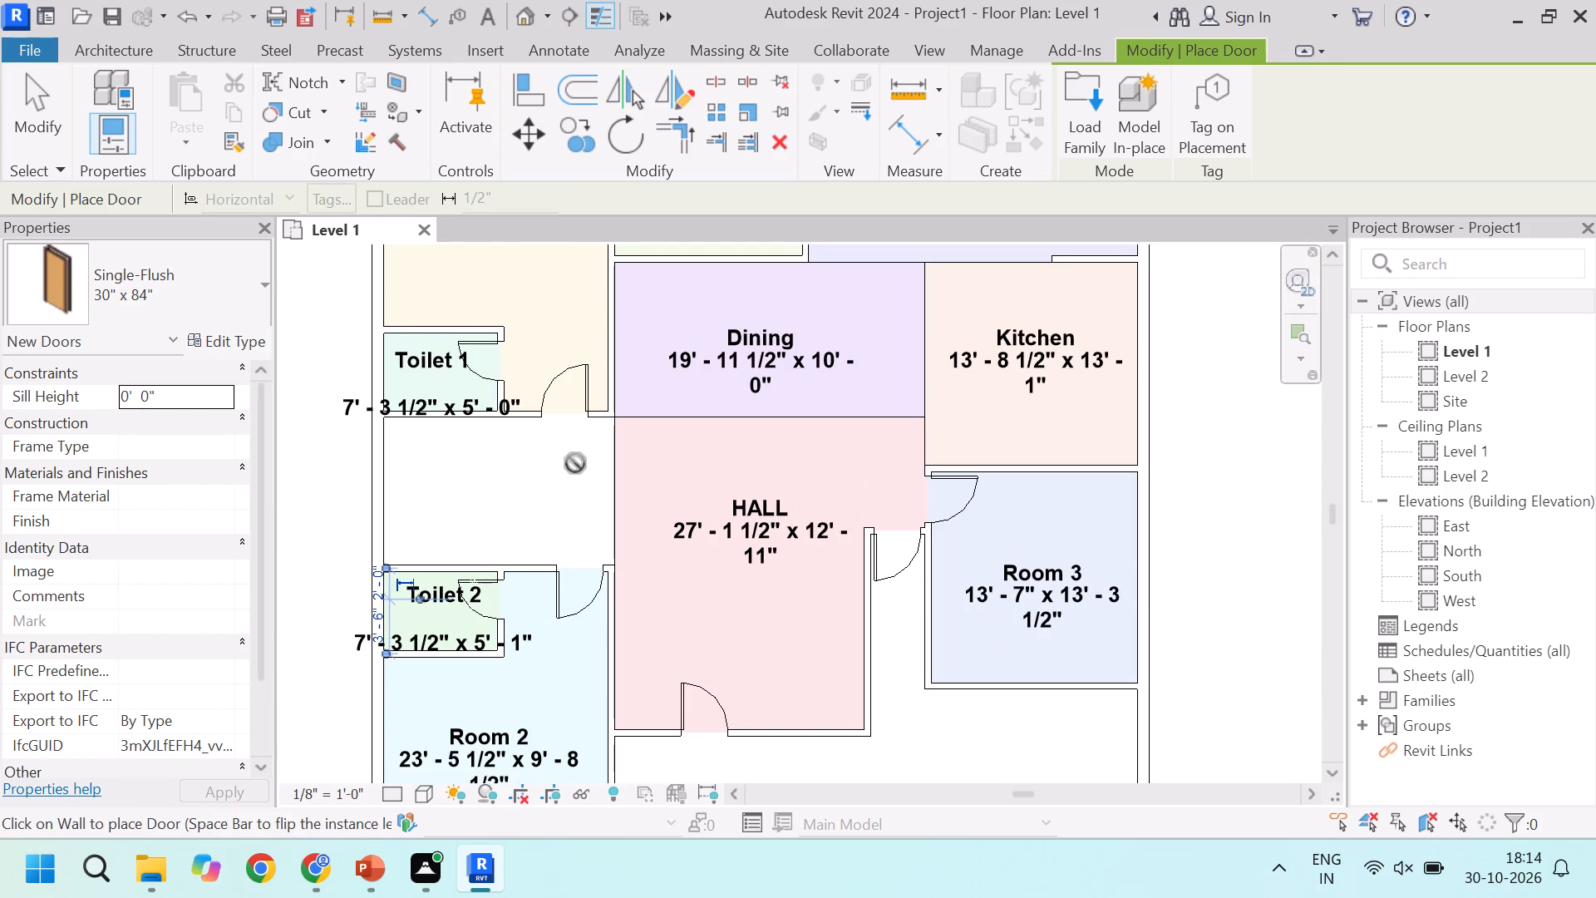
pyautogui.scroll(4, 514, 391)
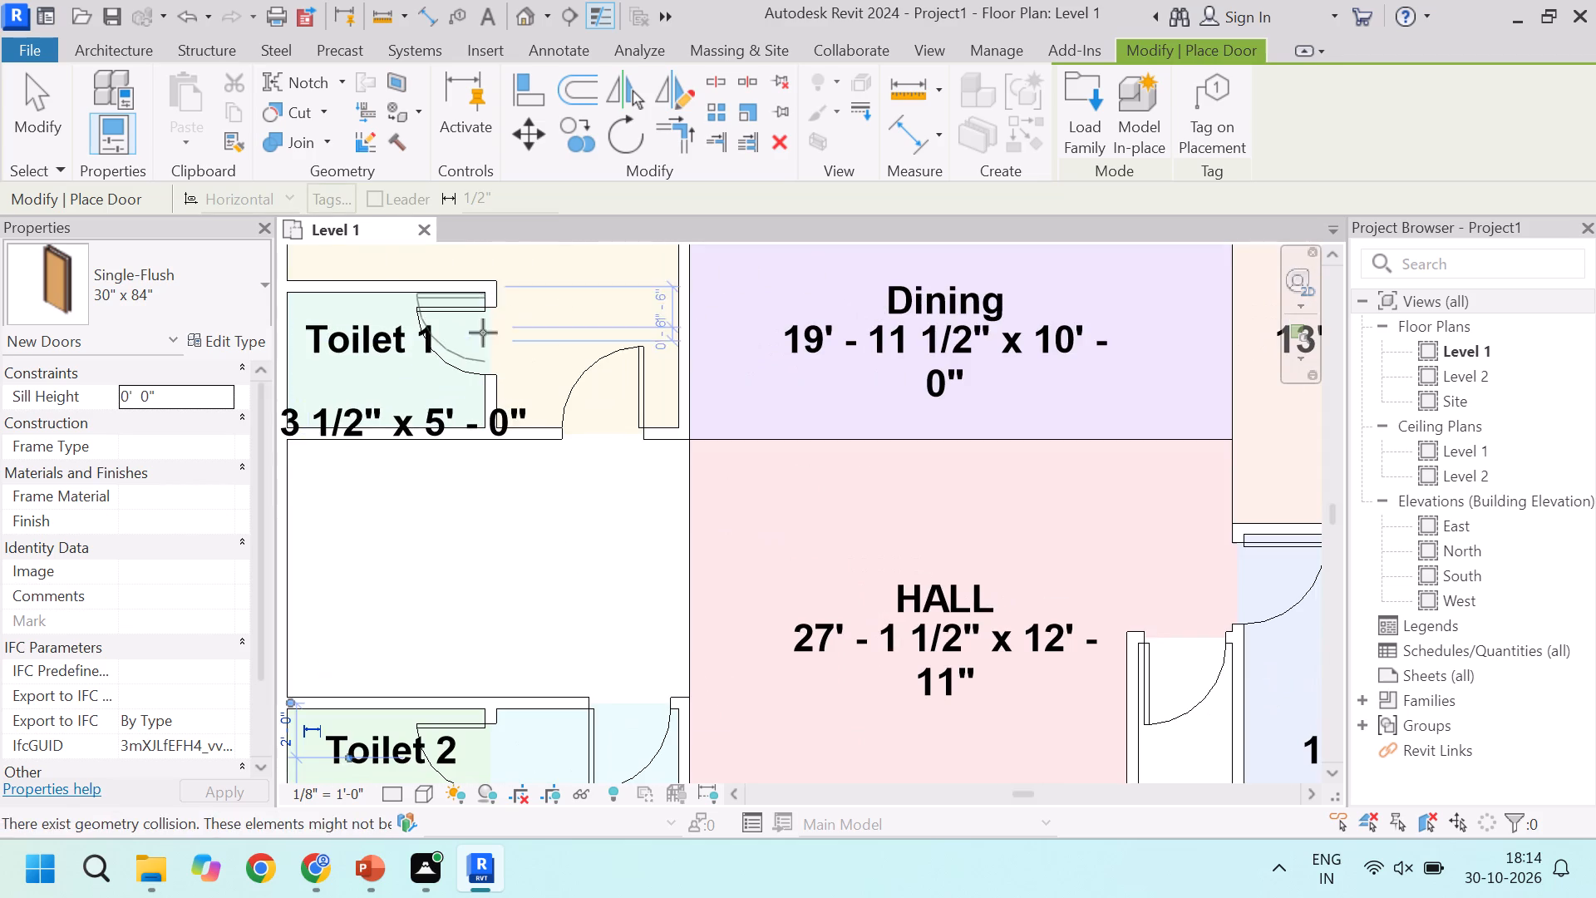
pyautogui.scroll(5, 455, 333)
pyautogui.press('Escape')
pyautogui.press('Escape')
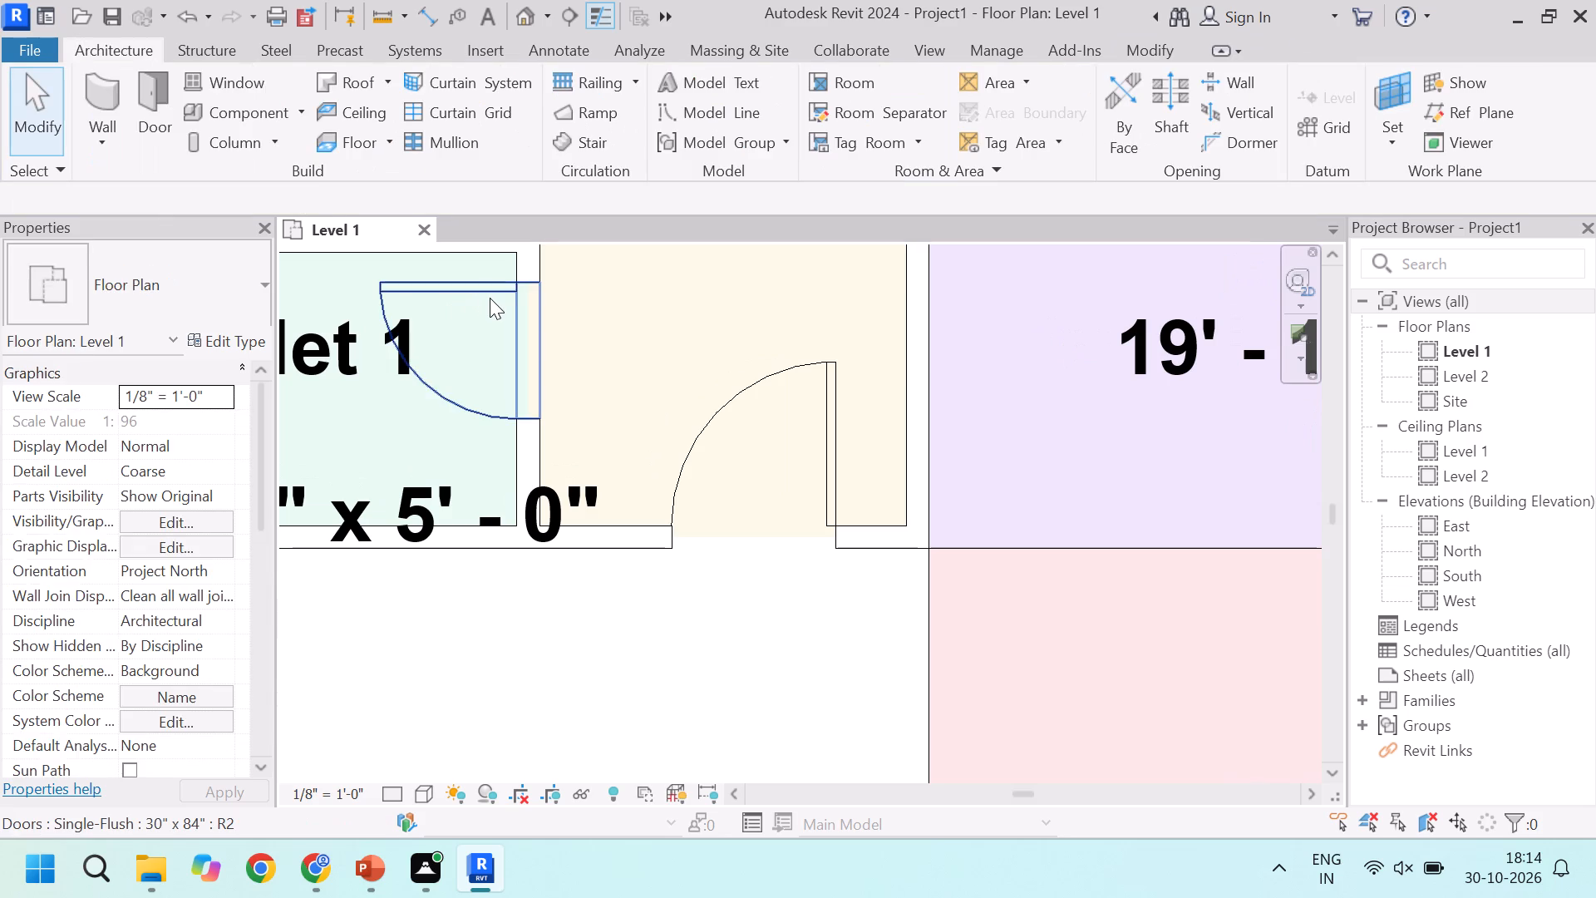
pyautogui.click(490, 298)
pyautogui.write('mv')
pyautogui.click(541, 284)
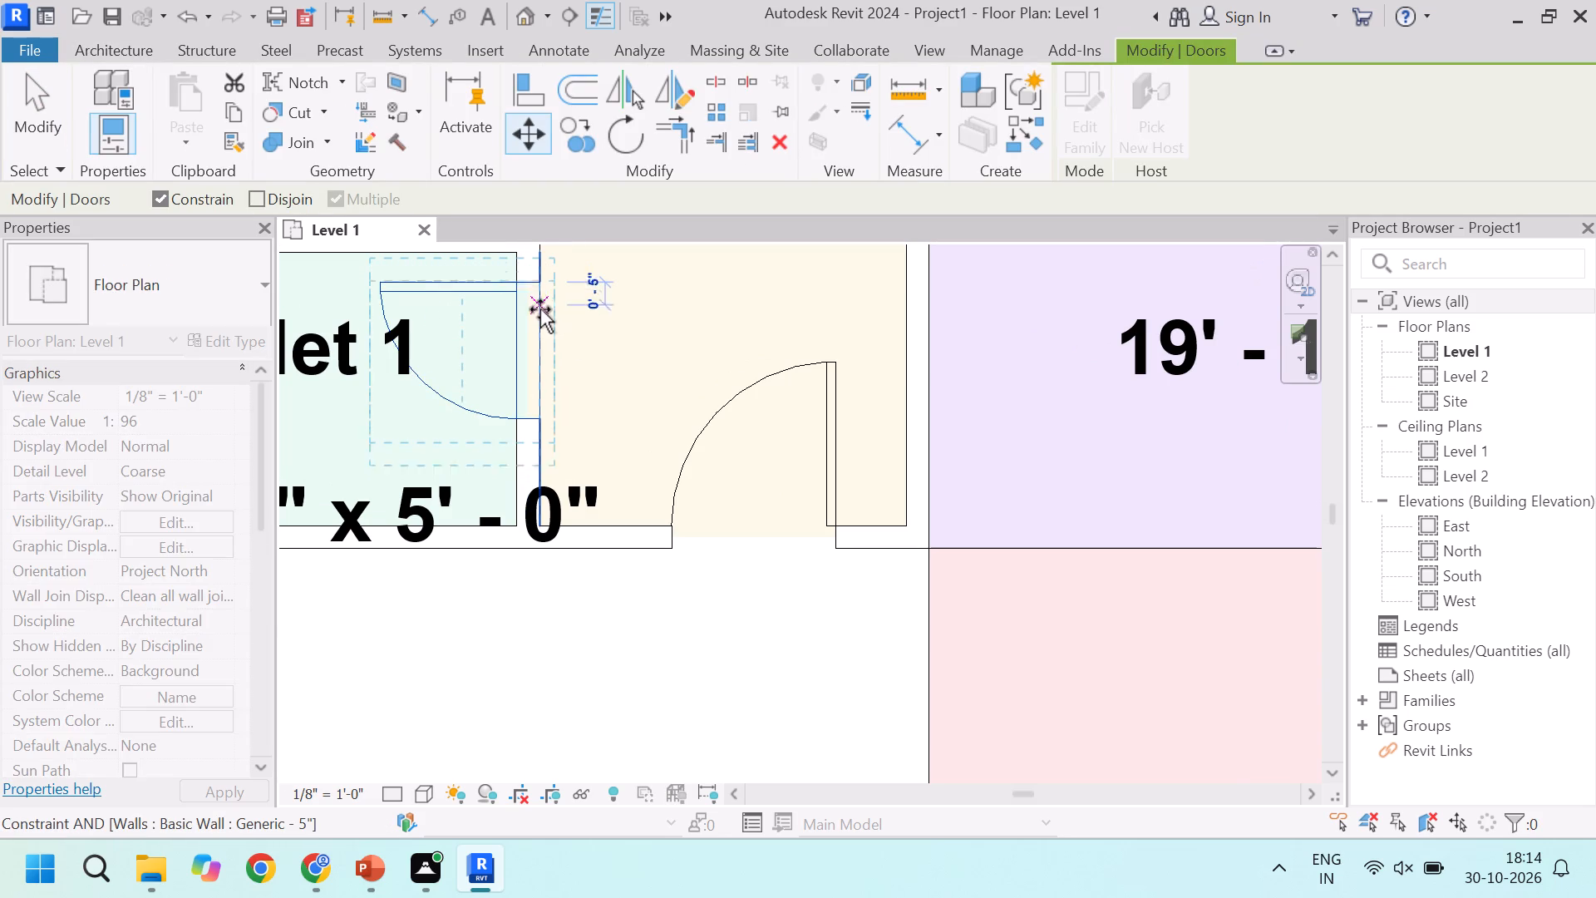
pyautogui.click(540, 342)
pyautogui.press('Escape')
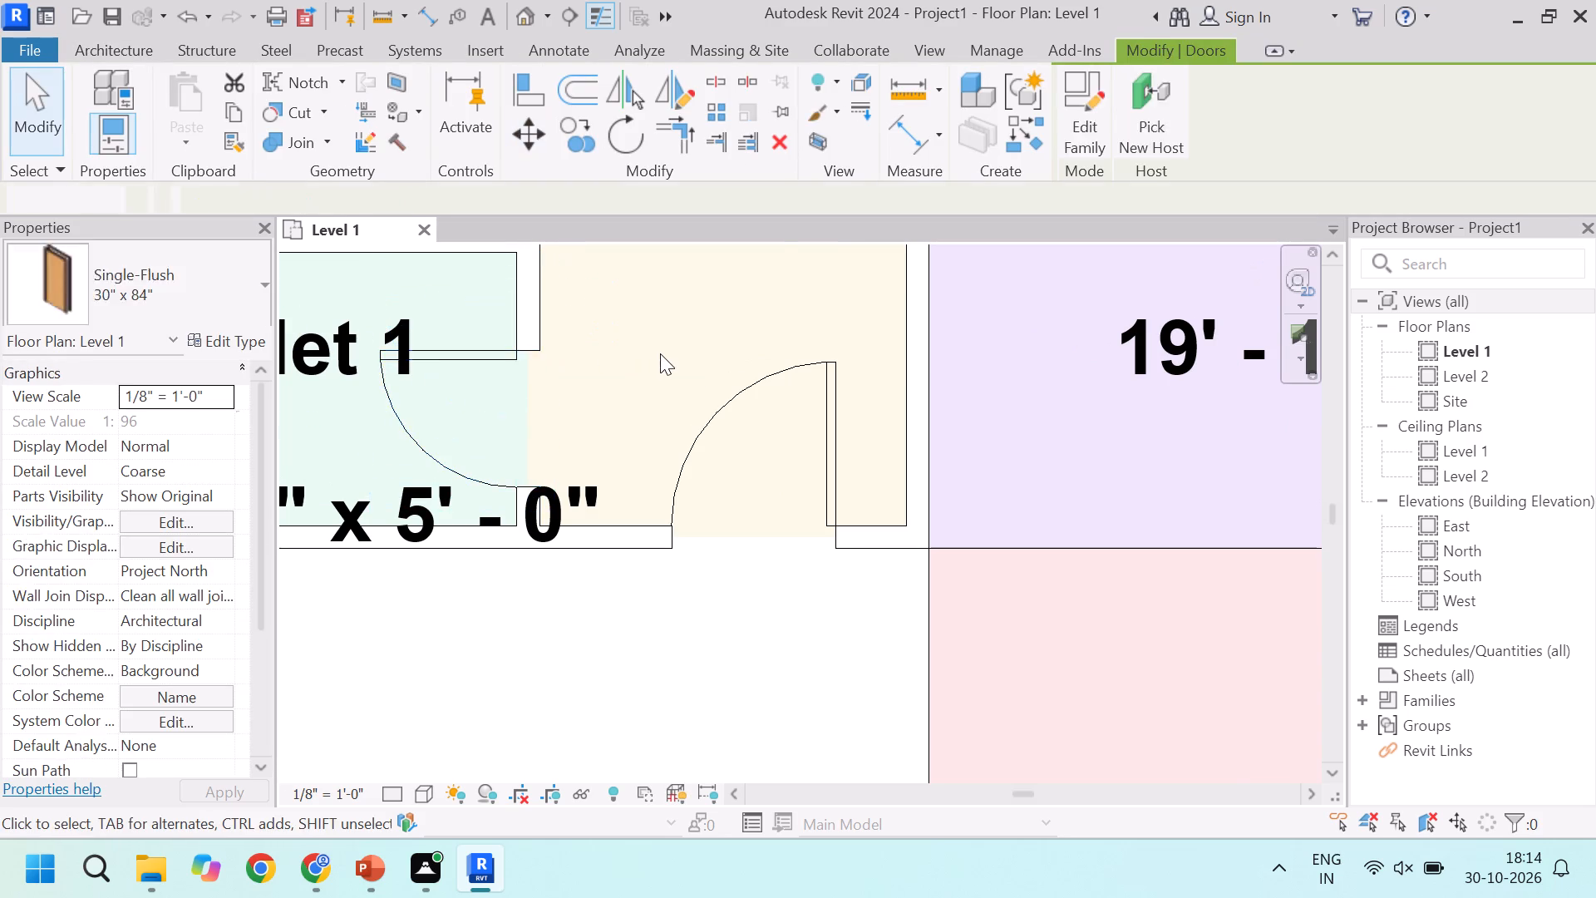
# Flip the Toilet 1 door so it is hinged at its lower end, still swinging into Toilet 1.
pyautogui.scroll(-5, 662, 353)
pyautogui.click(574, 356)
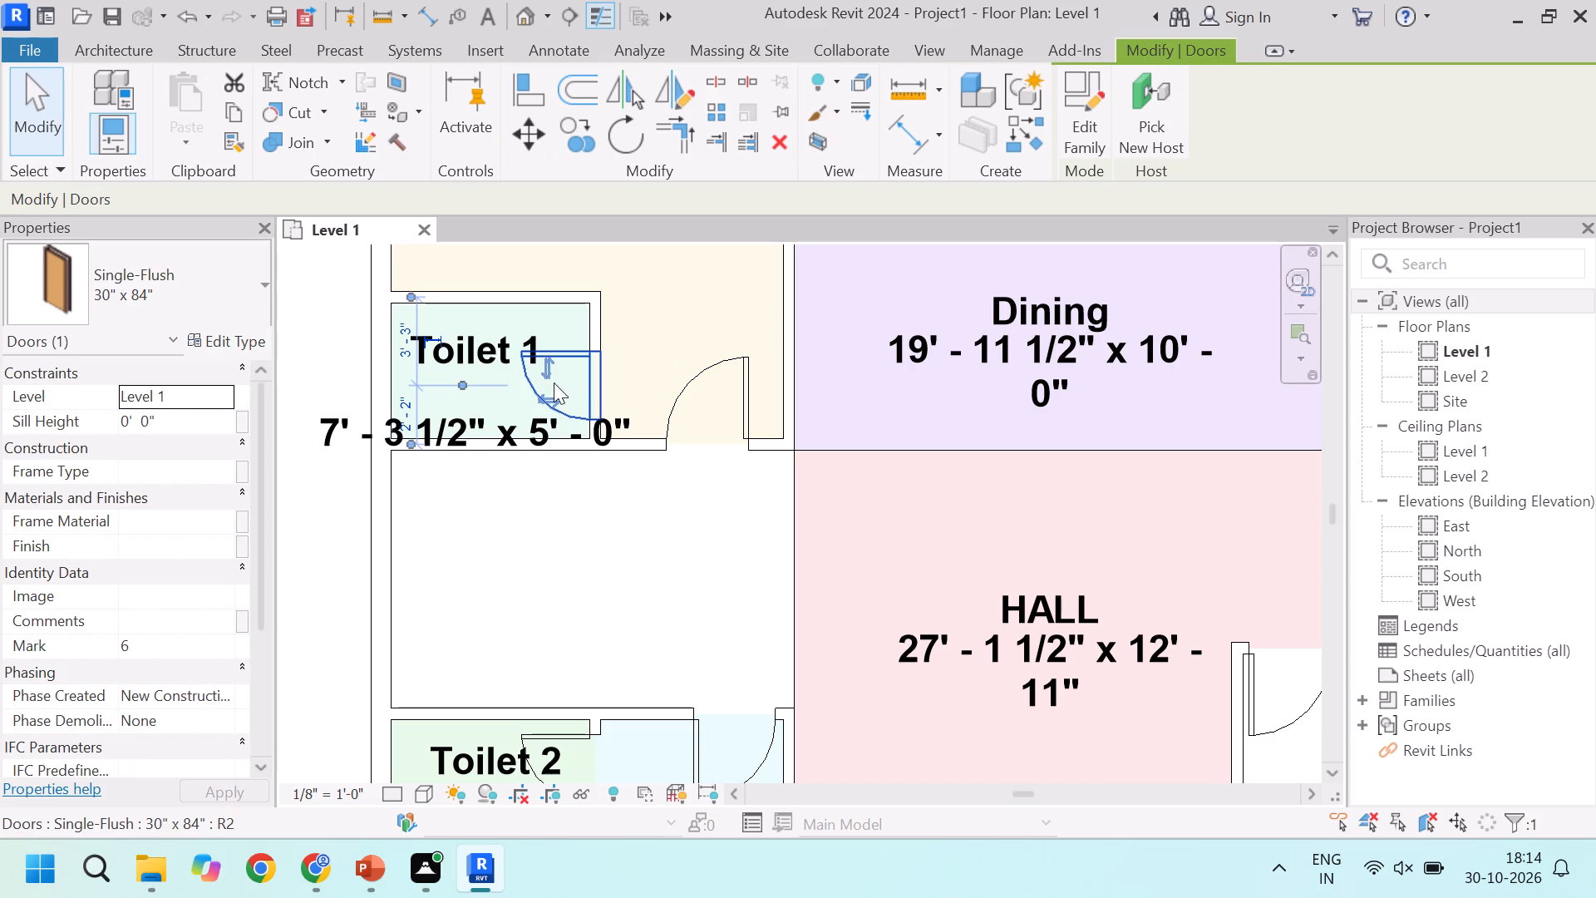
pyautogui.click(549, 373)
pyautogui.press('Escape')
# Examine the plan around the Balcony, Utility, Dining and Kitchen rooms.
pyautogui.scroll(-5, 682, 395)
pyautogui.scroll(-3, 493, 432)
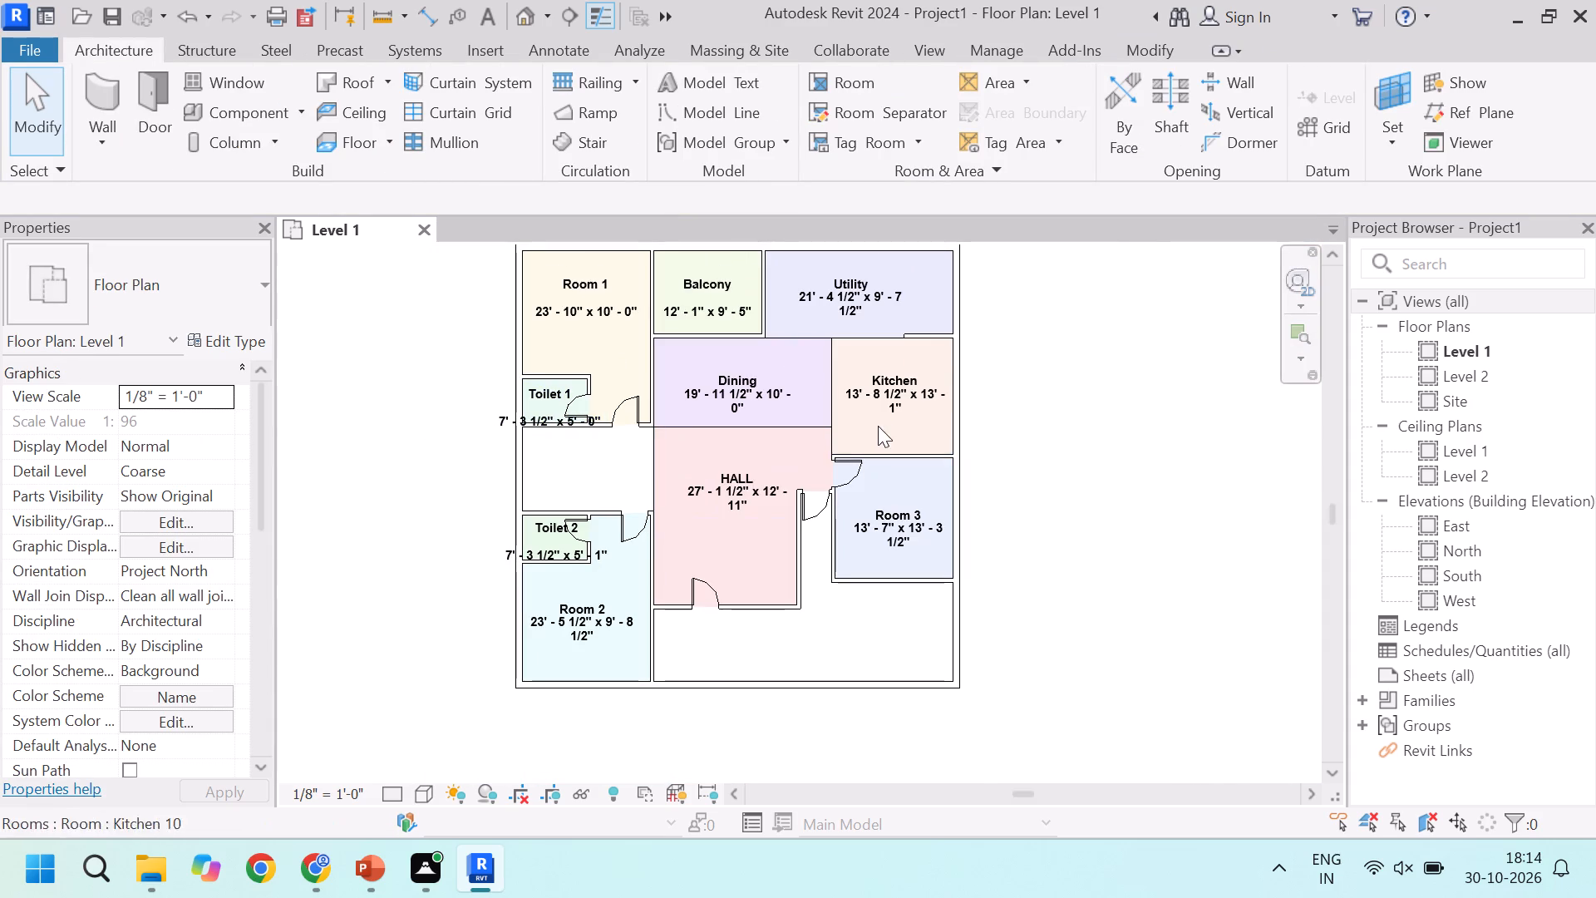
pyautogui.scroll(2, 878, 426)
pyautogui.scroll(-4, 635, 451)
pyautogui.scroll(8, 649, 345)
pyautogui.scroll(-5, 762, 646)
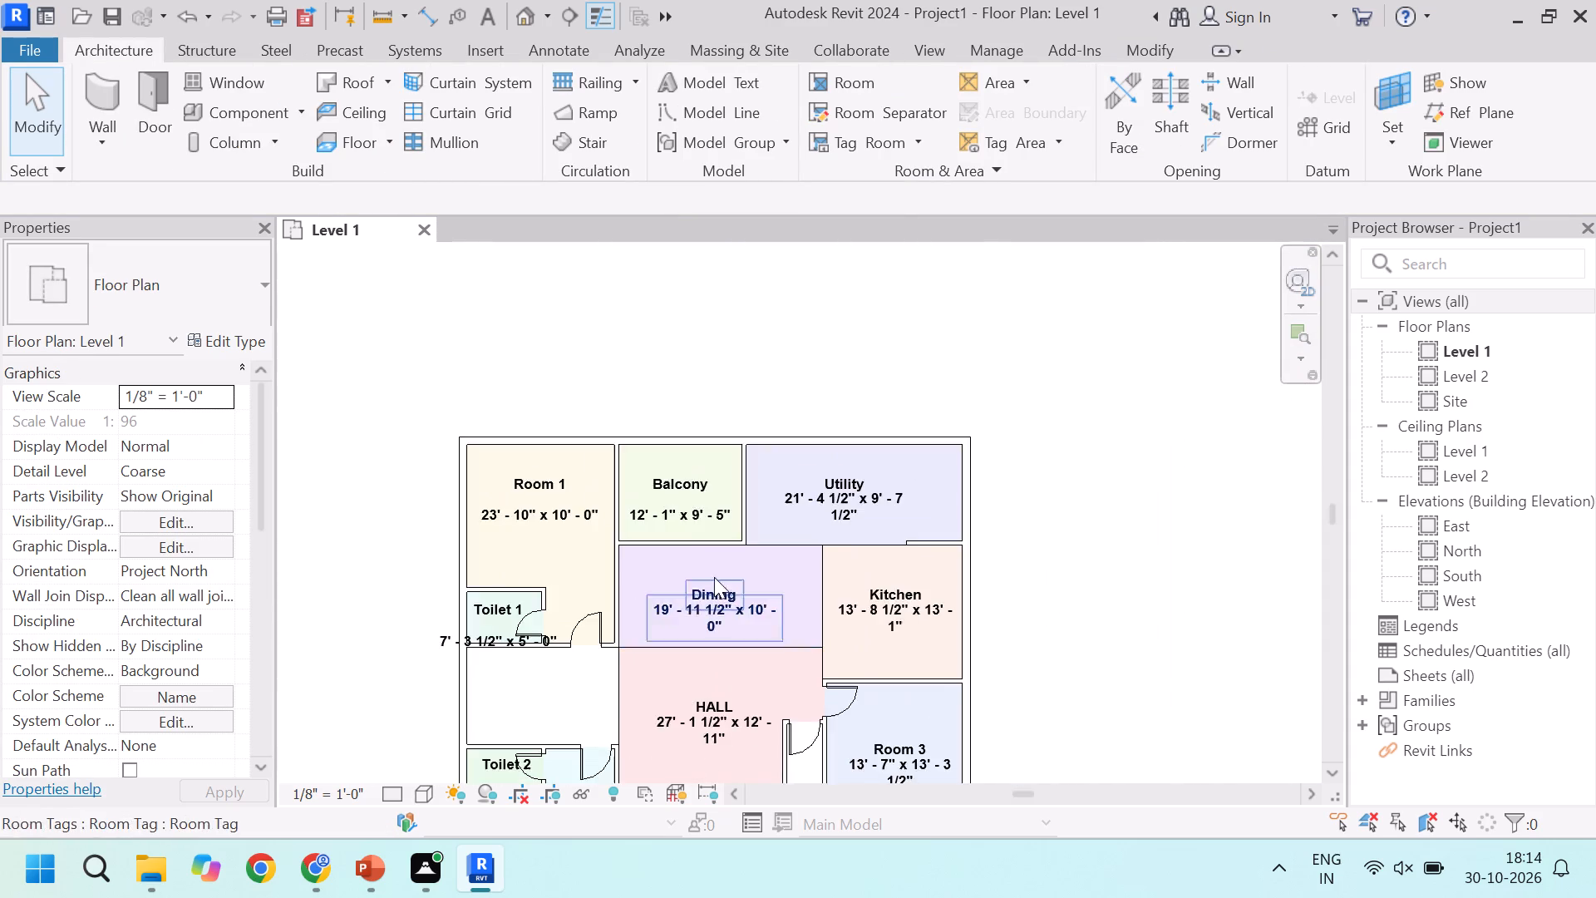
pyautogui.scroll(4, 682, 503)
pyautogui.scroll(-3, 756, 565)
pyautogui.scroll(5, 746, 590)
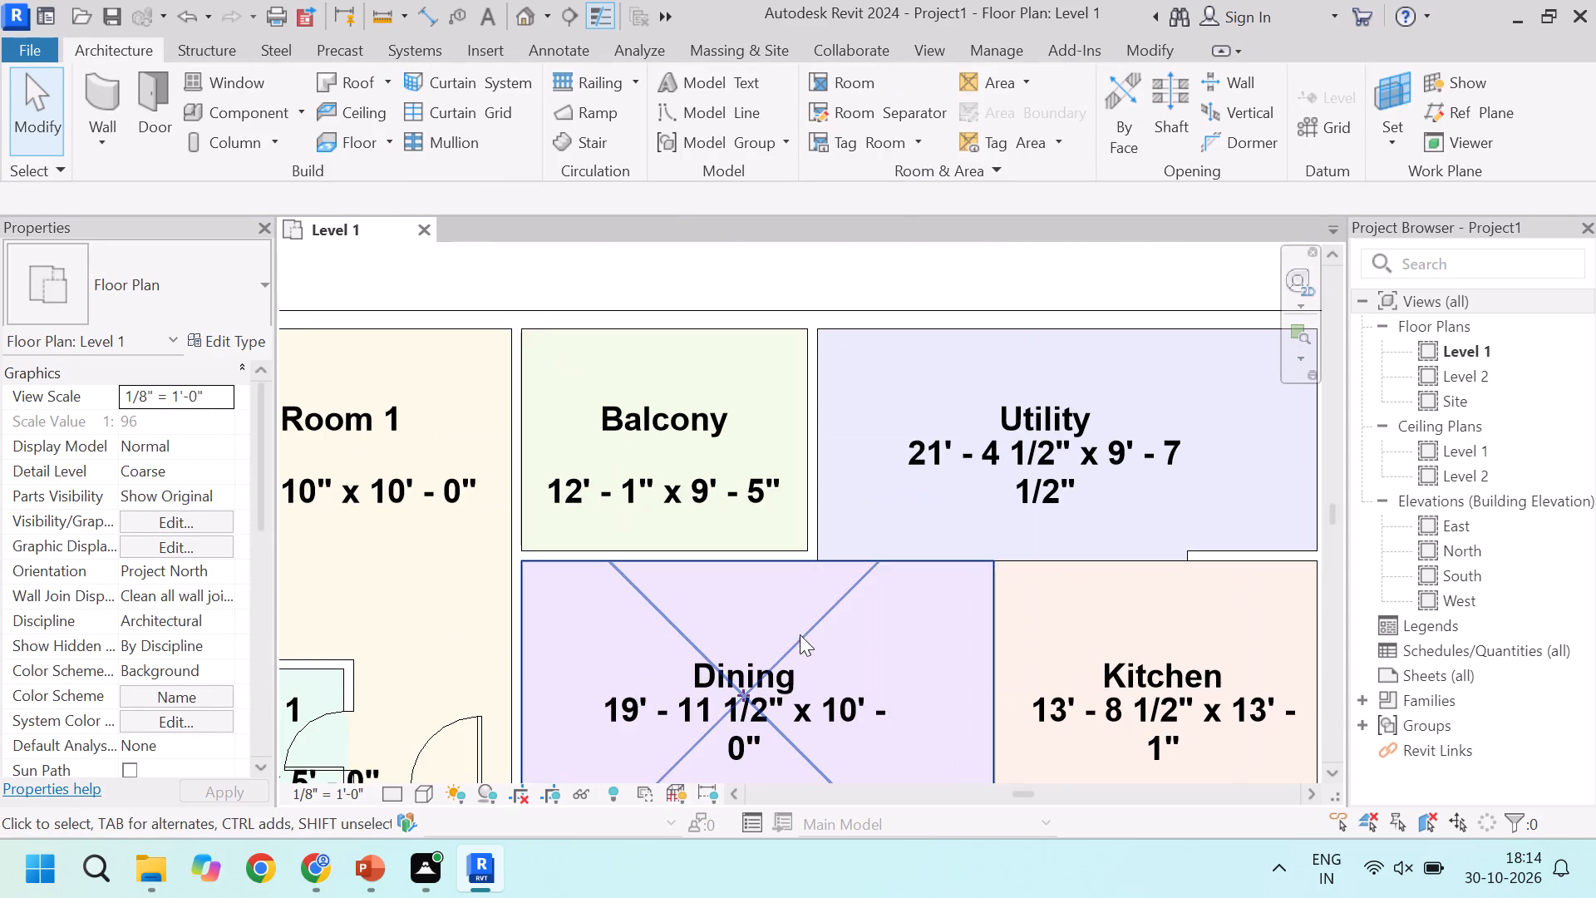
pyautogui.scroll(-1, 666, 580)
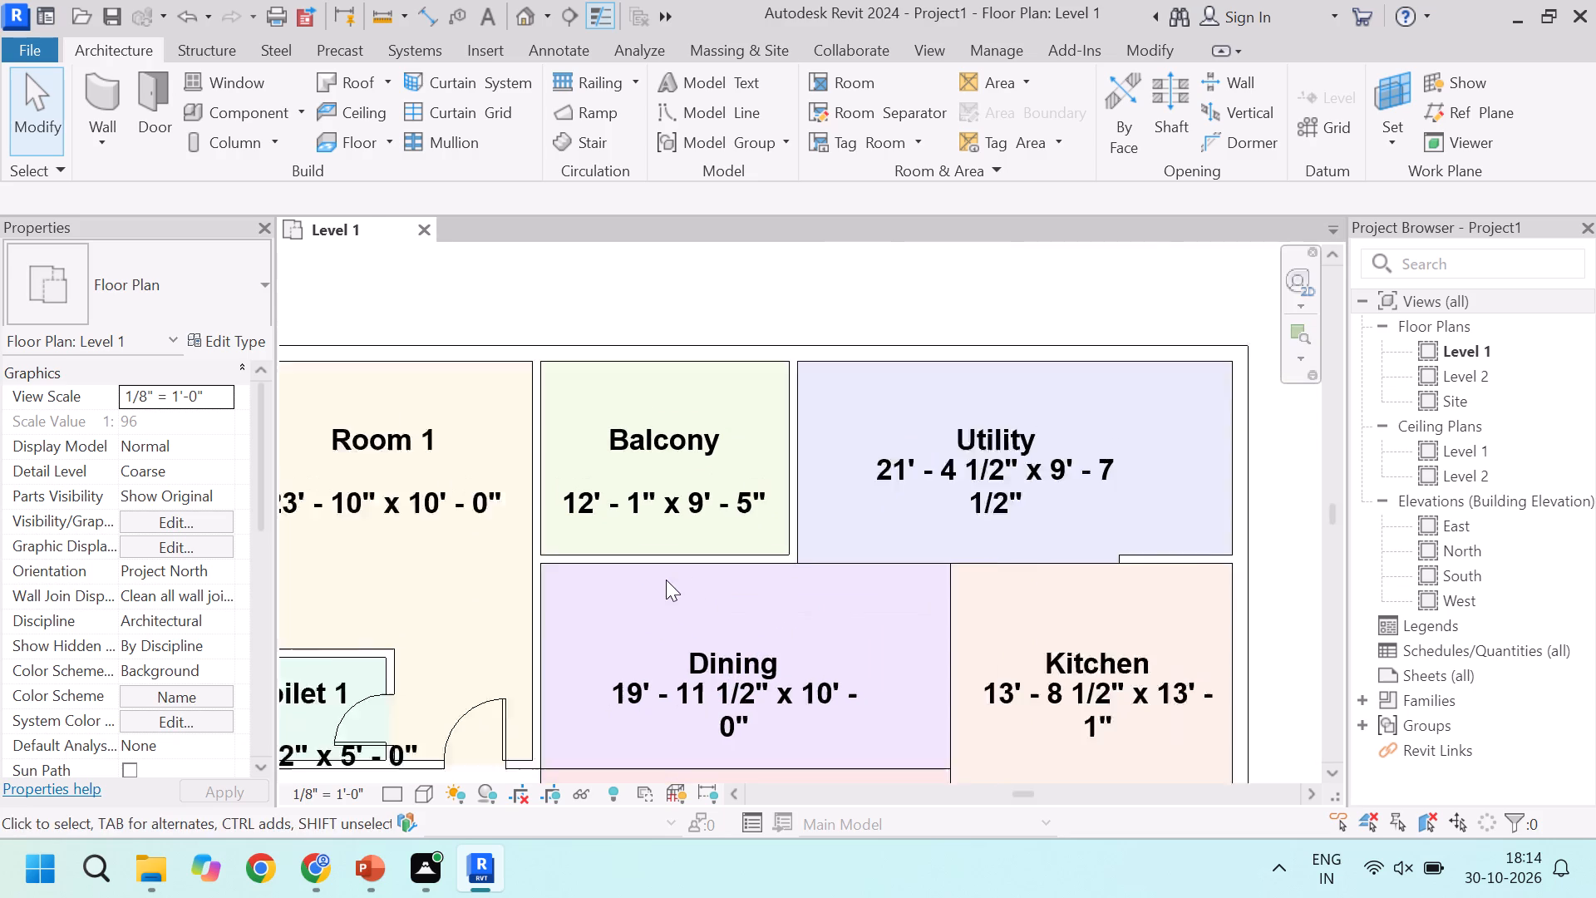
pyautogui.scroll(-1, 666, 580)
pyautogui.scroll(3, 827, 521)
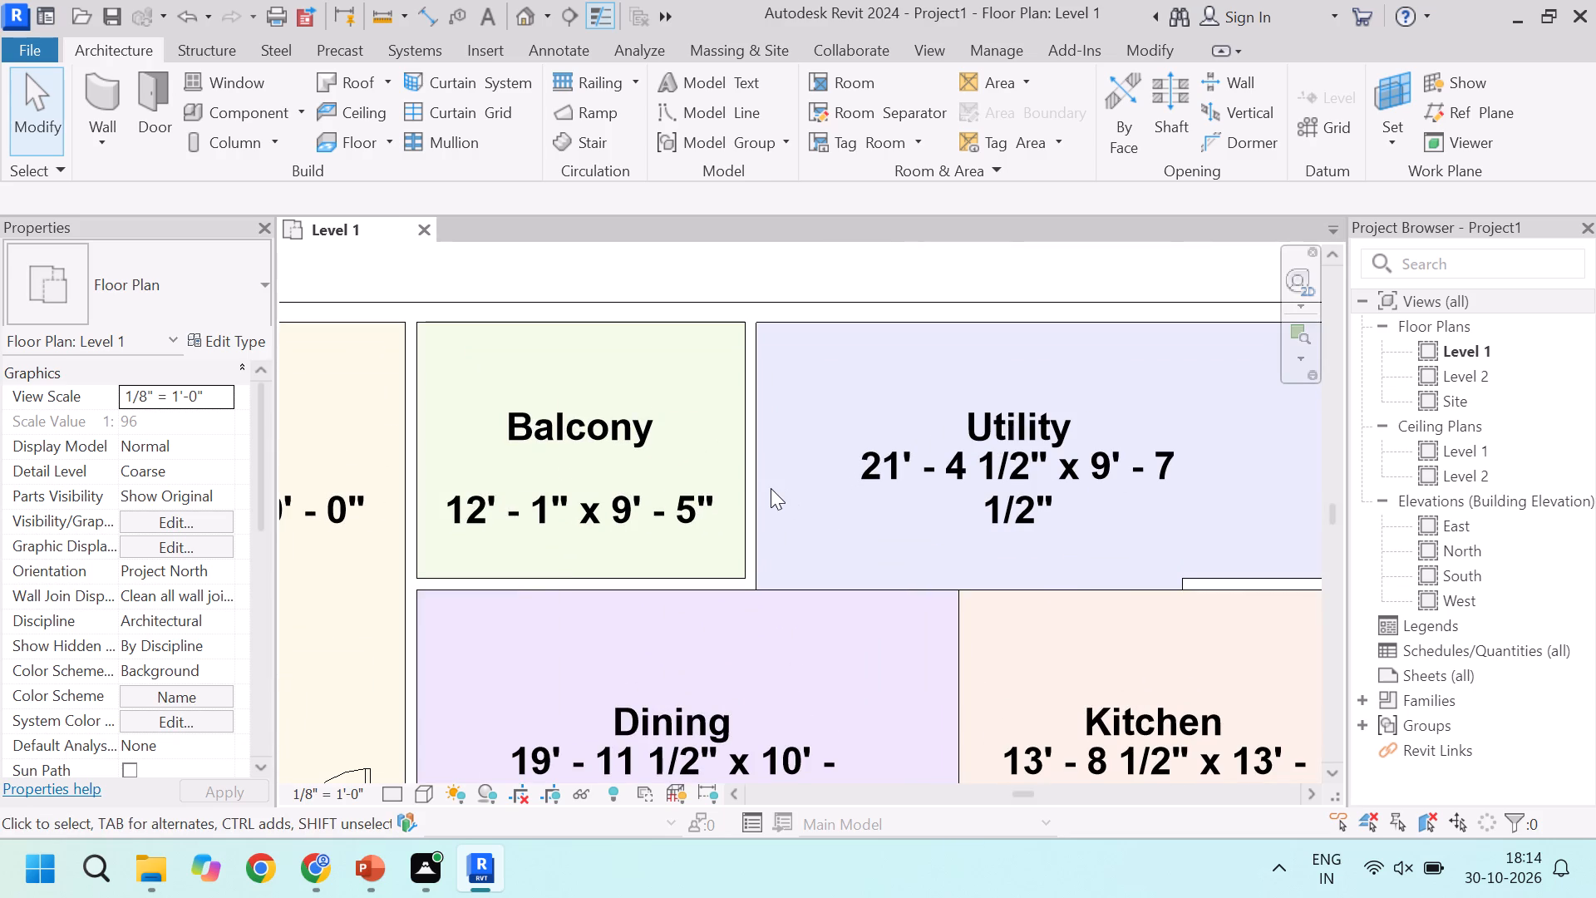
pyautogui.scroll(-1, 771, 488)
pyautogui.scroll(3, 835, 477)
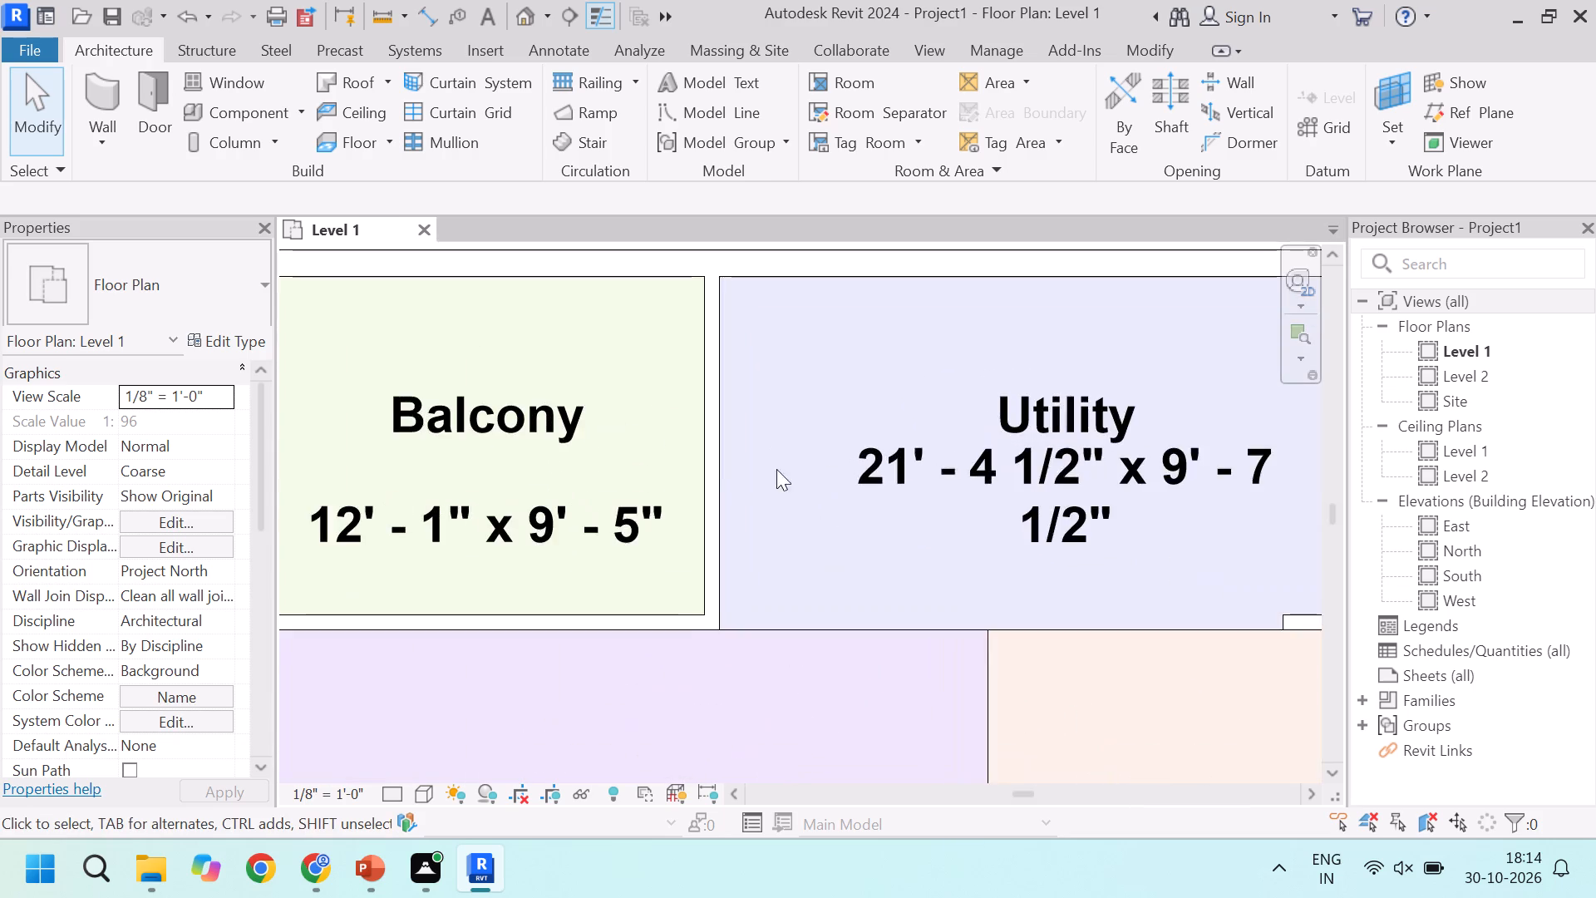
pyautogui.scroll(-4, 706, 476)
pyautogui.scroll(-4, 563, 570)
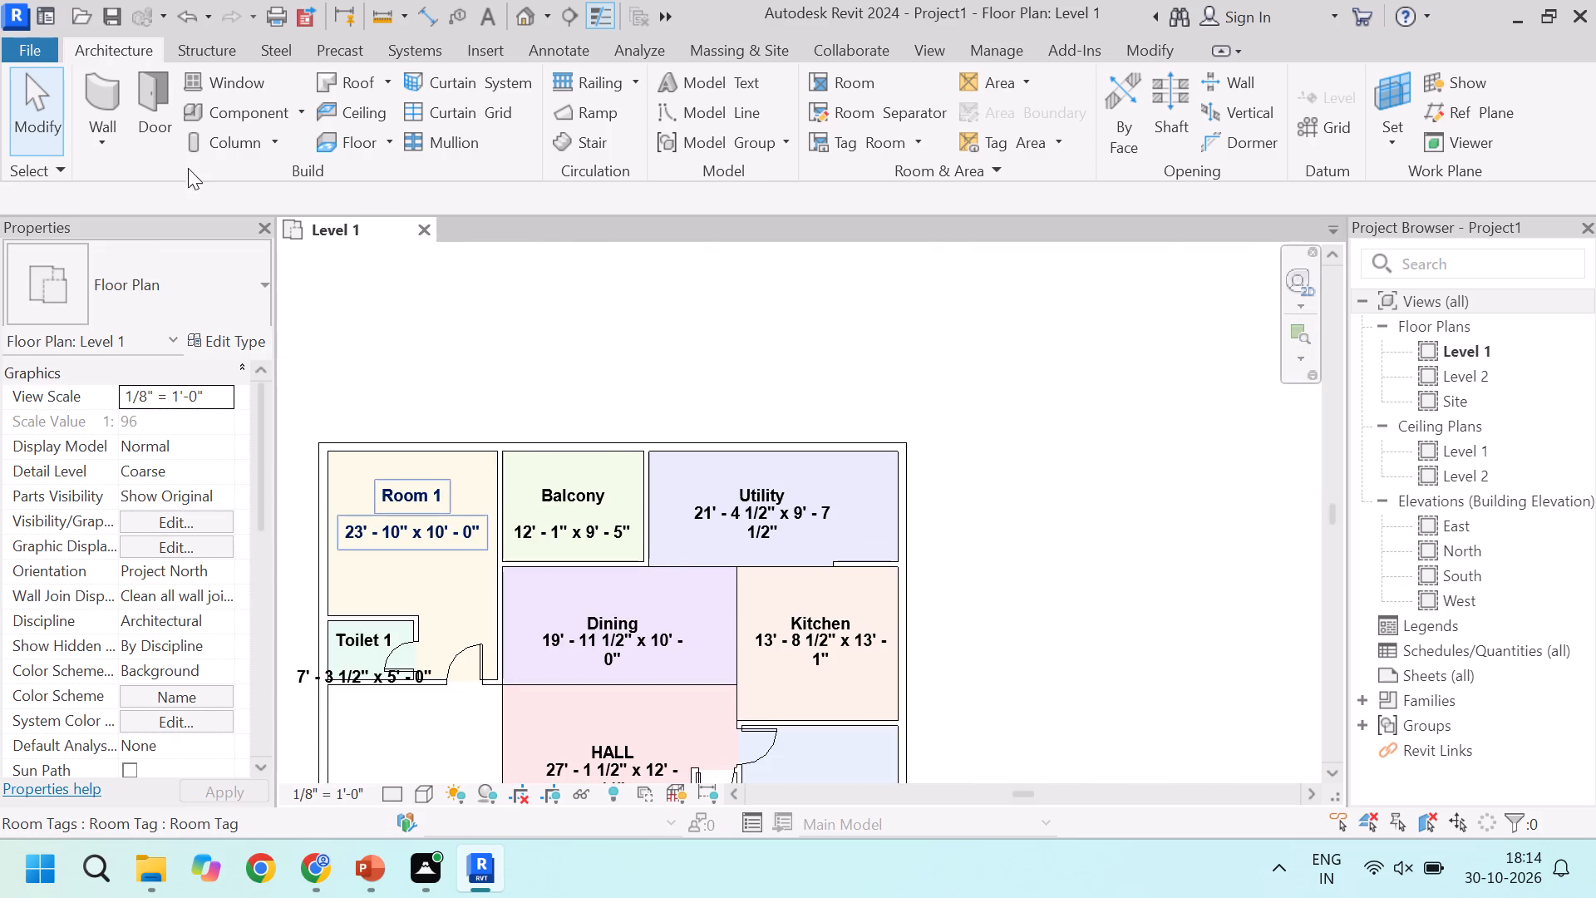
# Place a Fixed 36" x 48" window in Room 1's exterior side wall, centred 6' - 6" below the top wall and 8' - 1" above Toilet 1's wall.
pyautogui.click(244, 91)
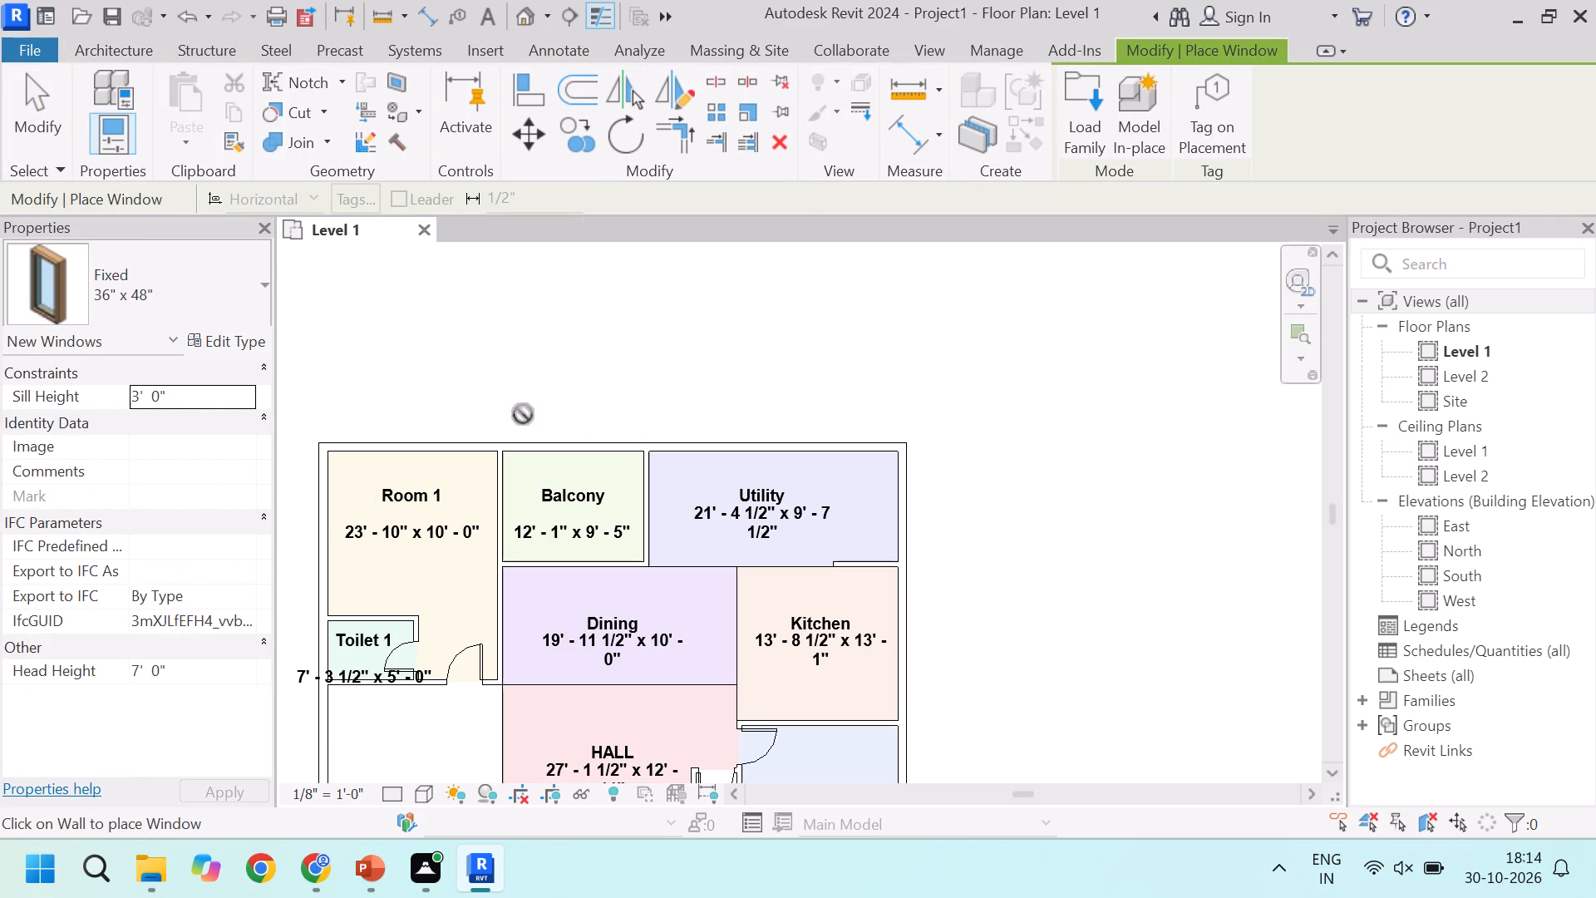
pyautogui.scroll(10, 290, 530)
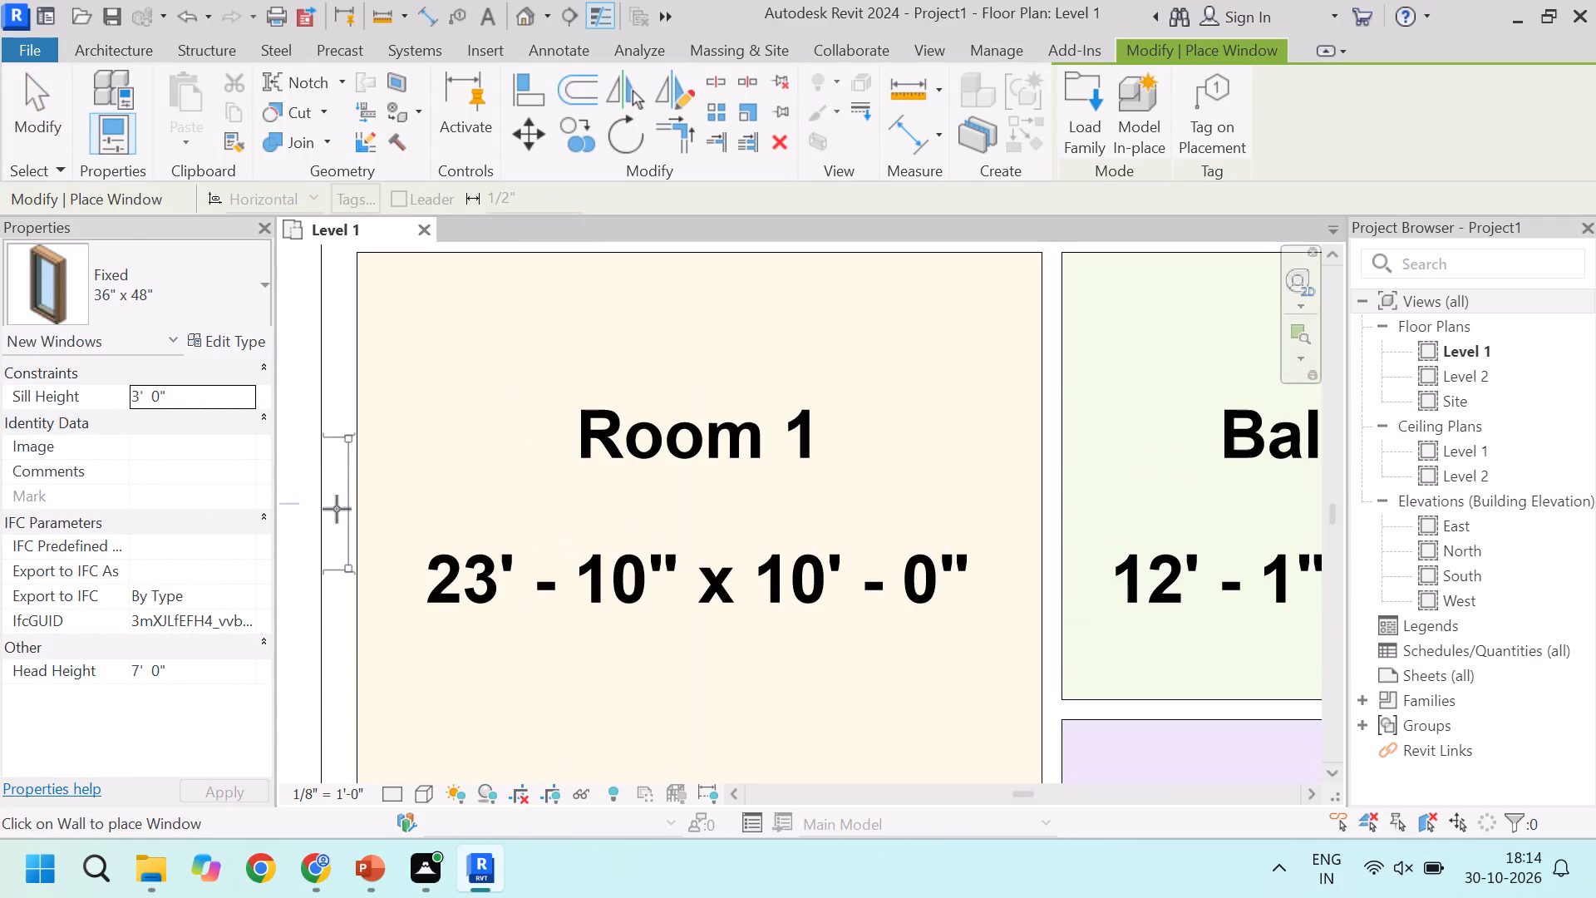
pyautogui.scroll(3, 335, 515)
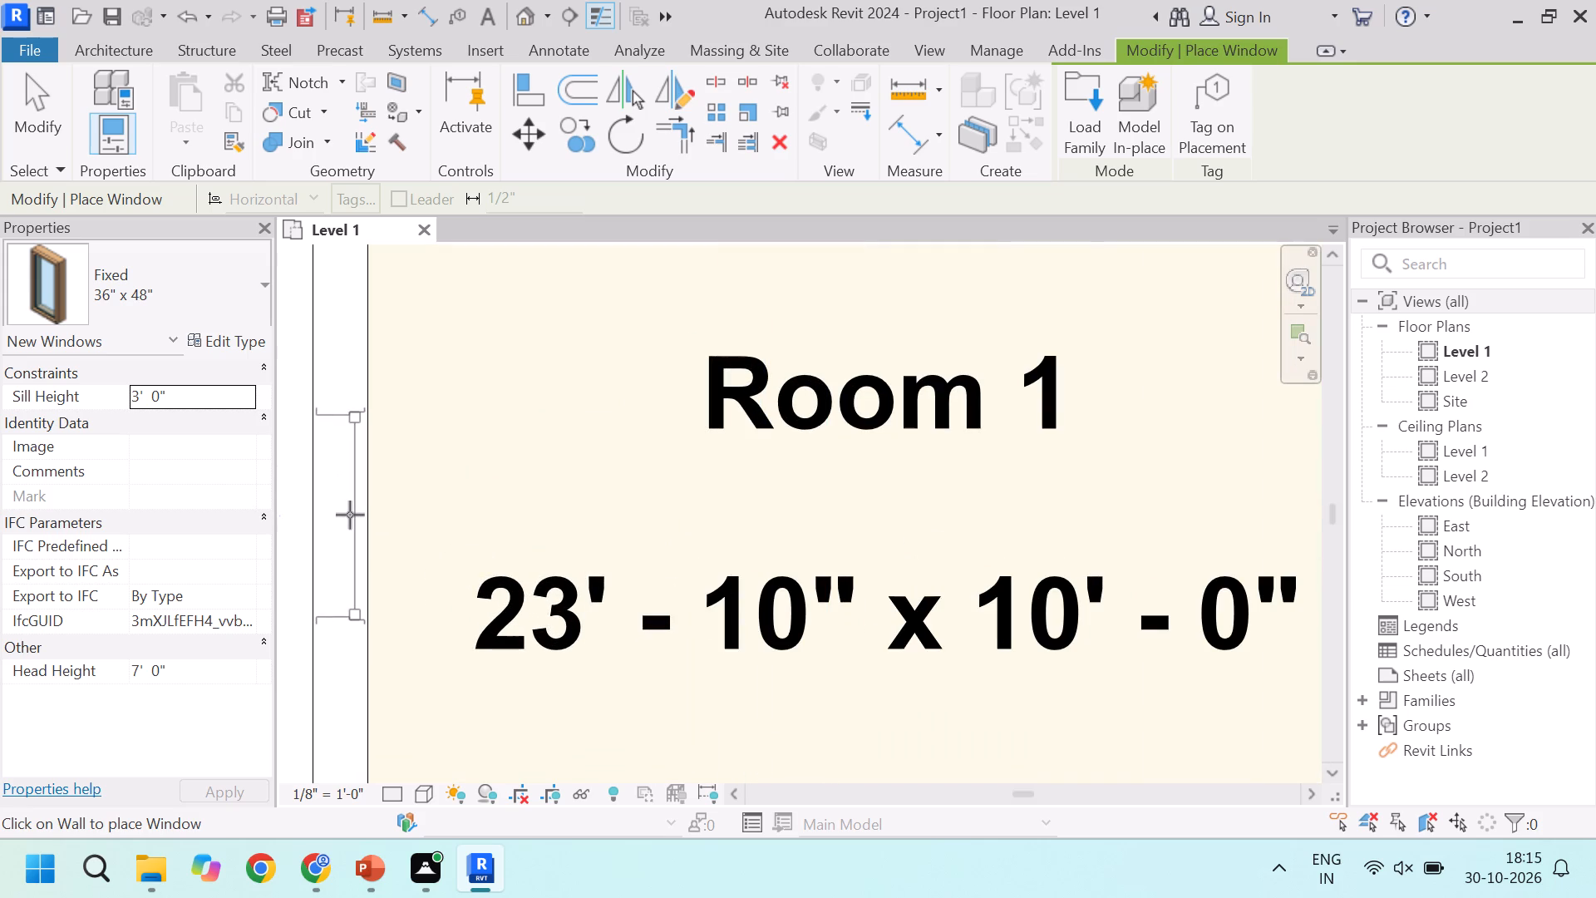
pyautogui.click(145, 276)
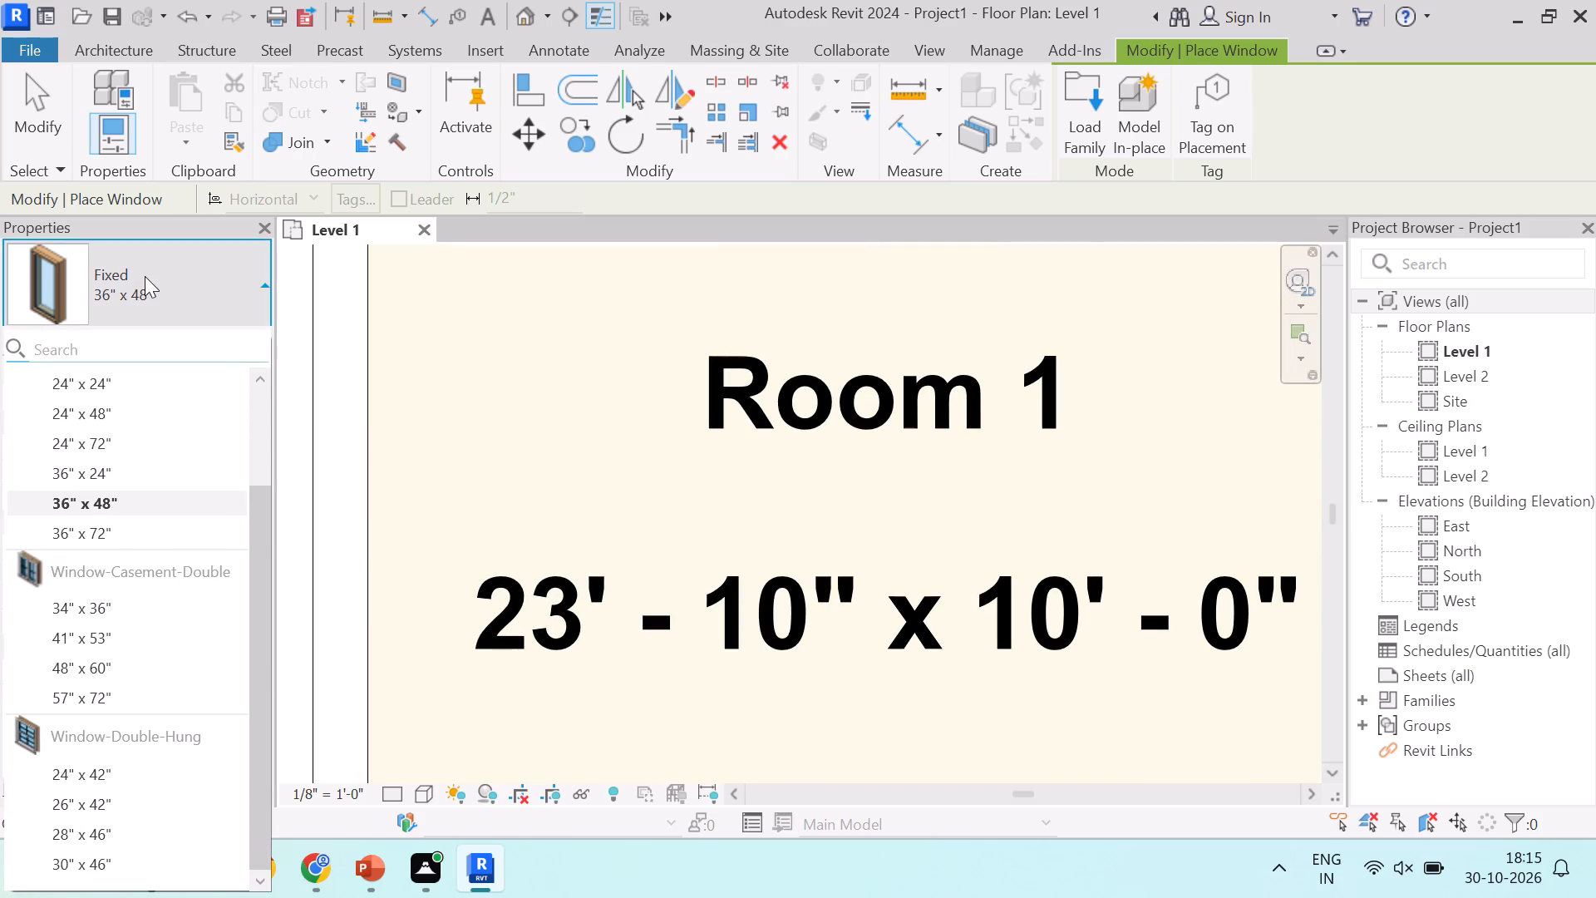
pyautogui.scroll(-2, 106, 773)
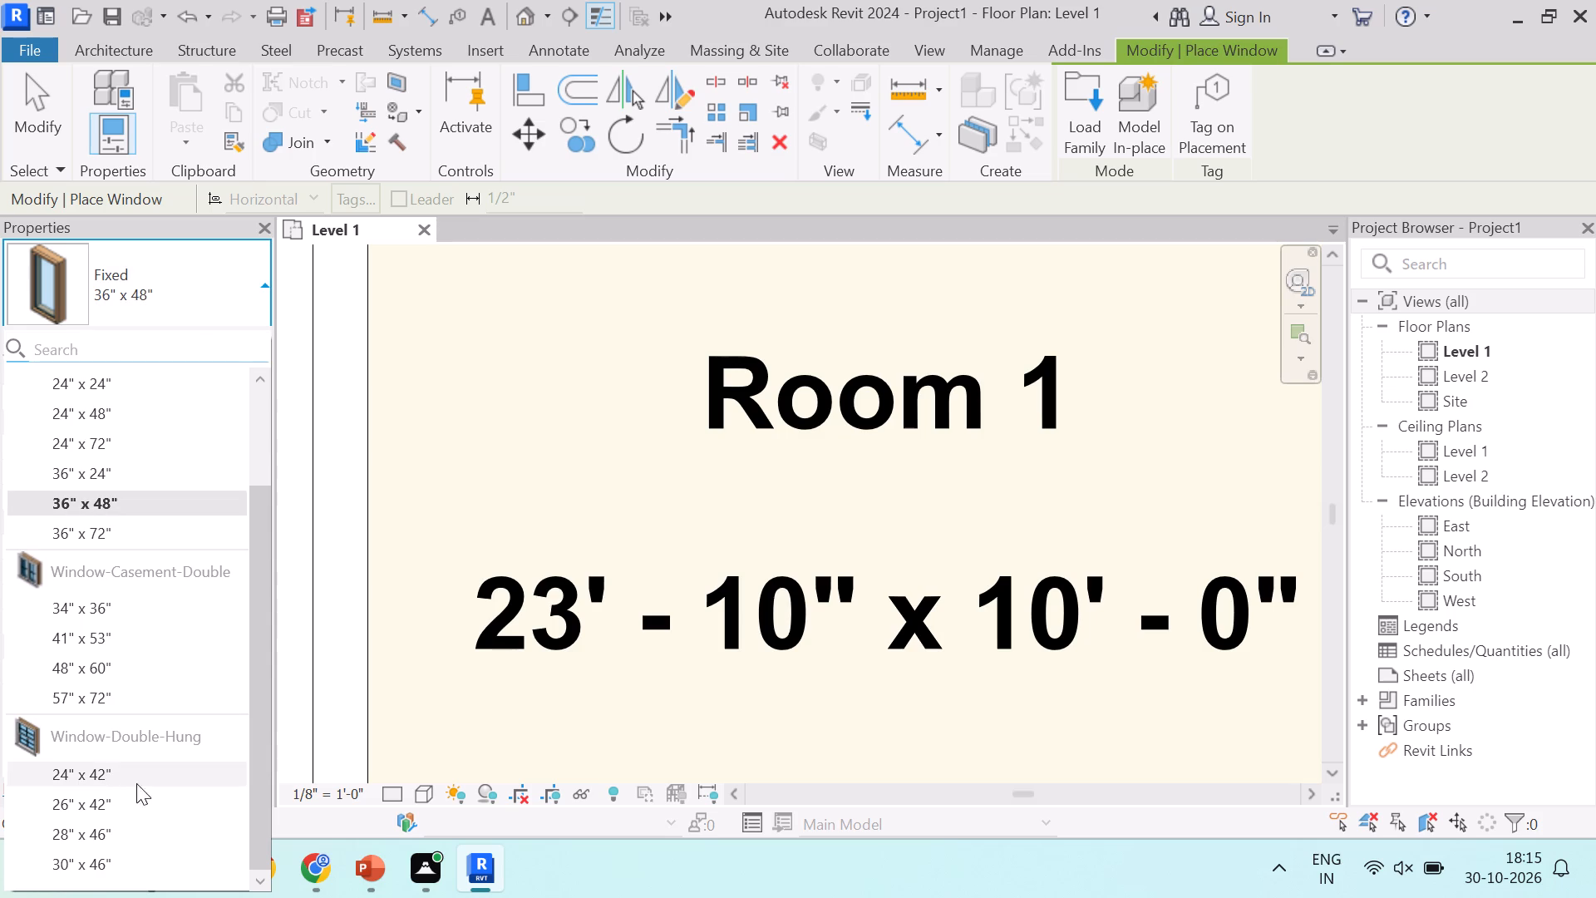
pyautogui.click(125, 507)
pyautogui.scroll(-8, 330, 495)
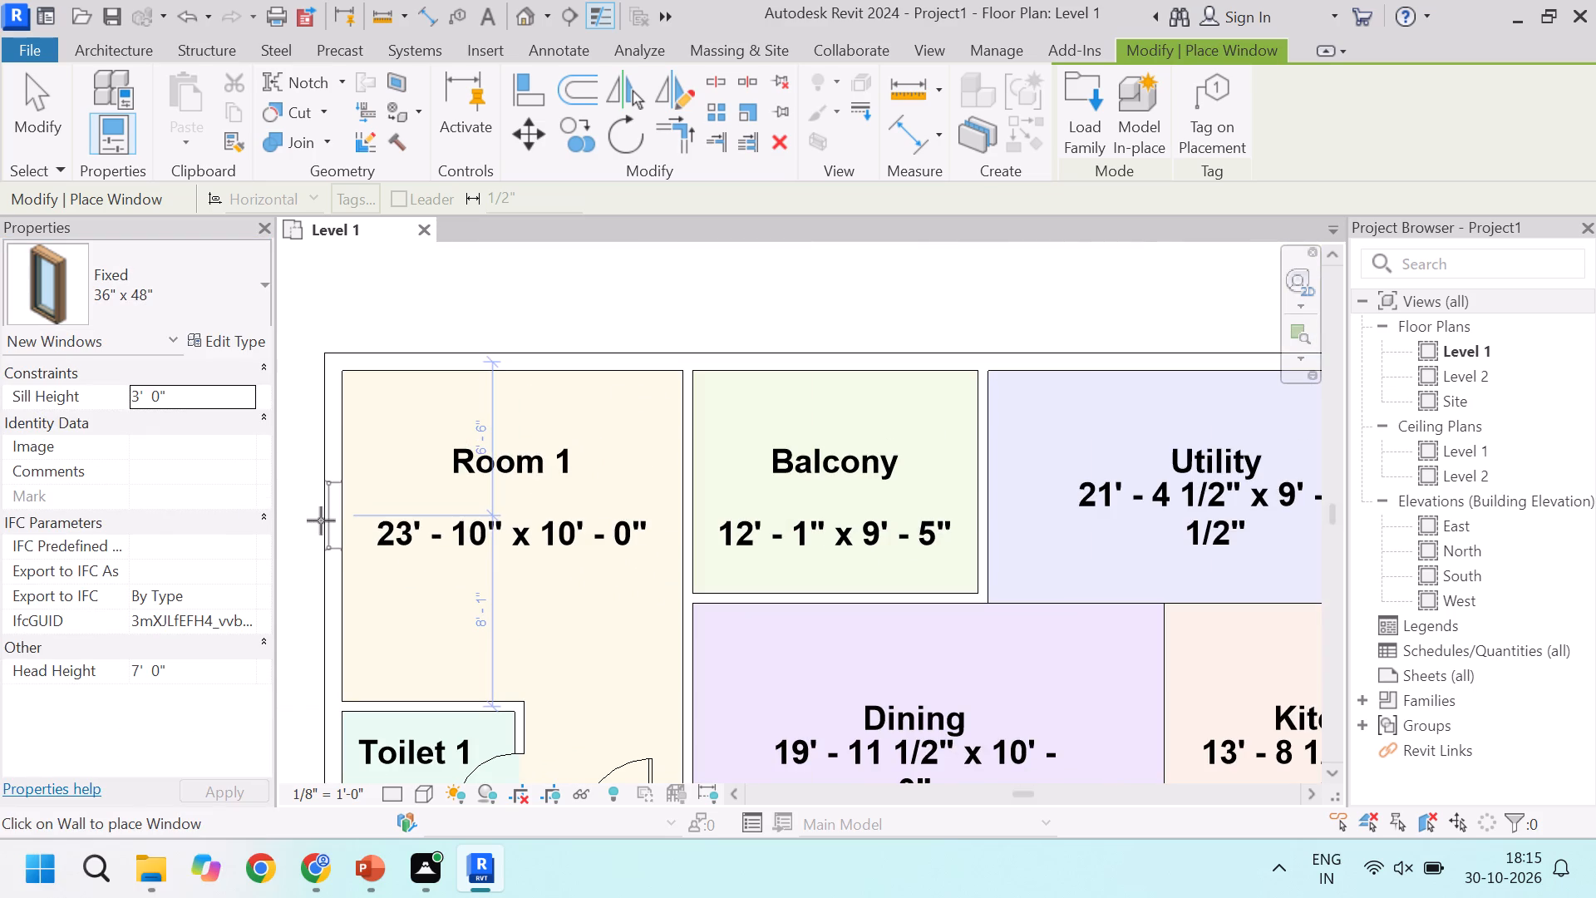
pyautogui.click(321, 521)
# Place a Fixed 36" x 48" window in Room 2's exterior side wall, midway between Toilet 2's lower wall and the bottom exterior wall.
pyautogui.scroll(-8, 321, 521)
pyautogui.scroll(2, 371, 649)
pyautogui.scroll(-5, 357, 504)
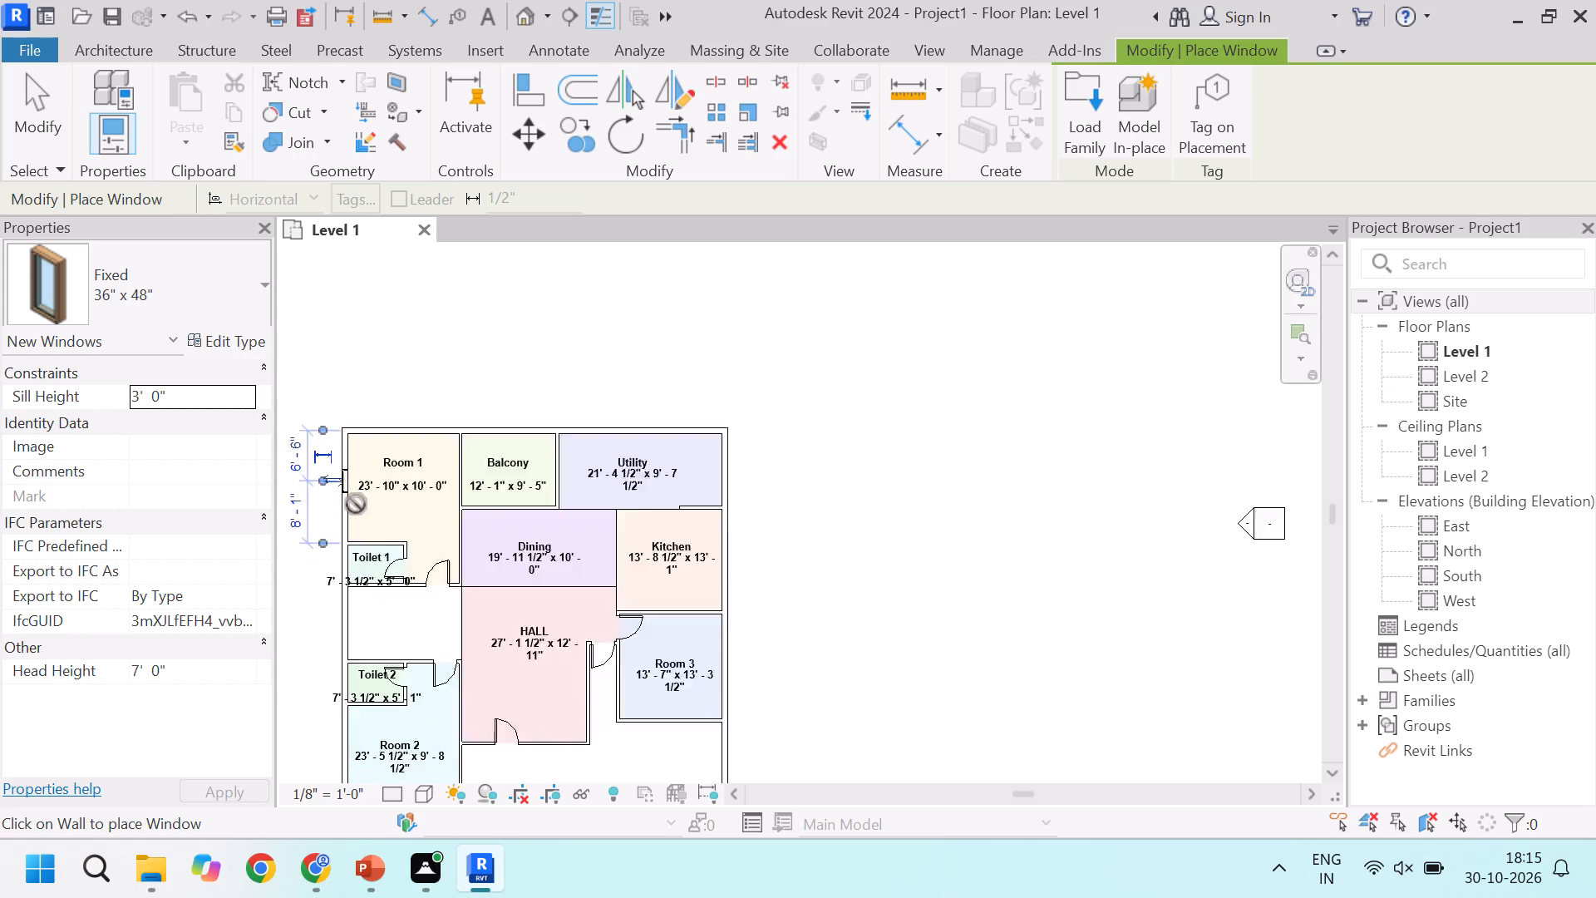
pyautogui.scroll(7, 354, 672)
pyautogui.click(339, 668)
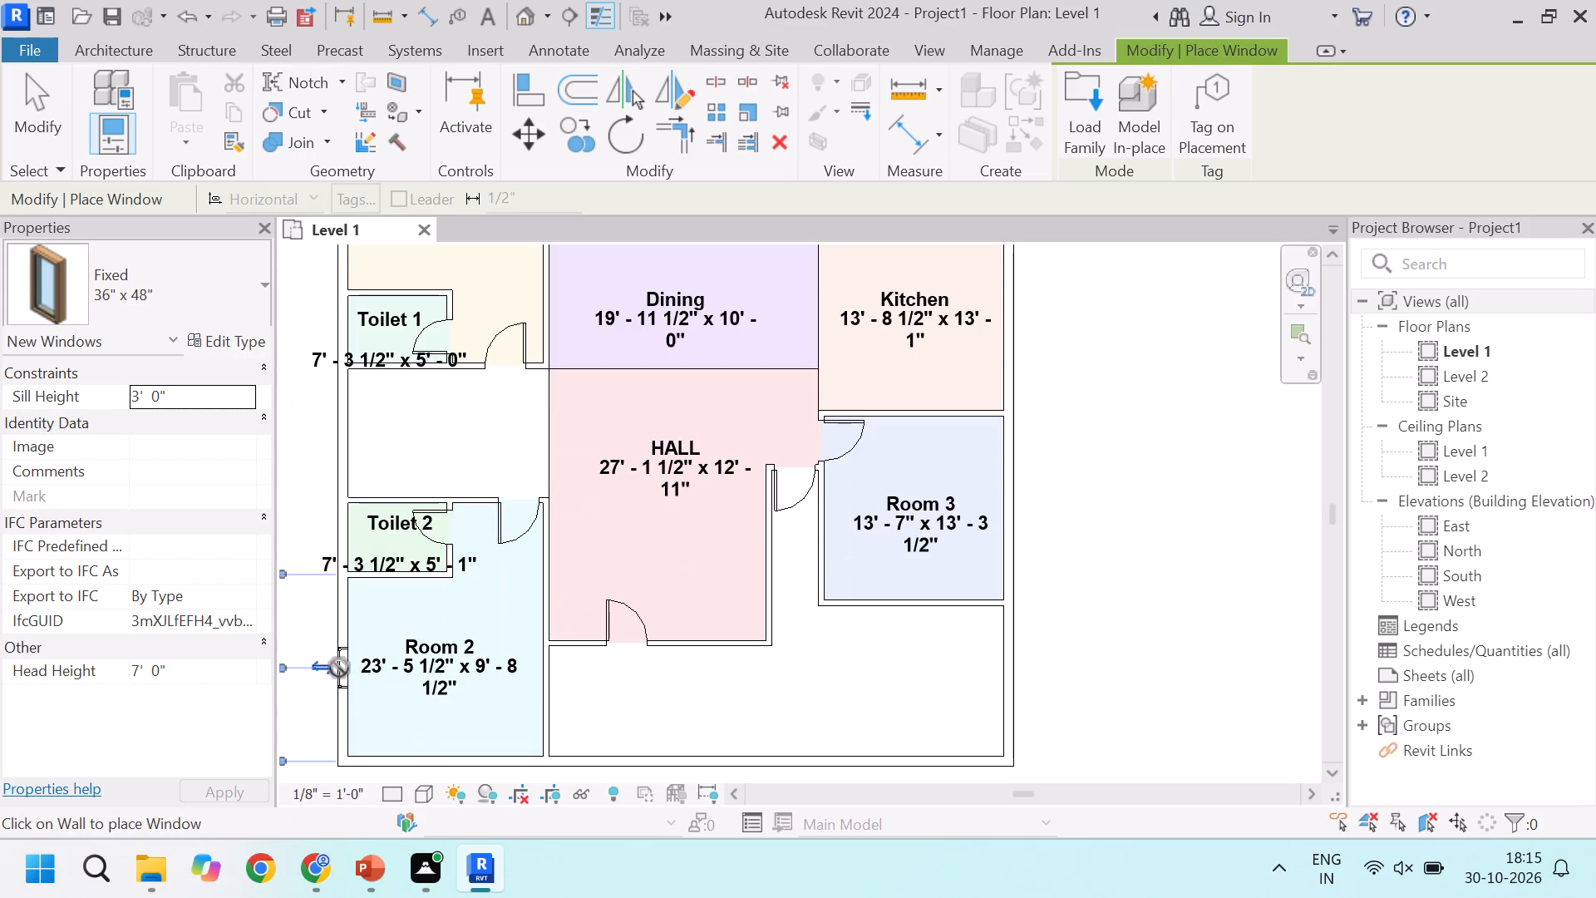
# Place a Fixed 36" x 48" window in the HALL's bottom wall, 6' - 0" from the door's centre and 4' - 6" from the side wall.
pyautogui.scroll(-4, 339, 668)
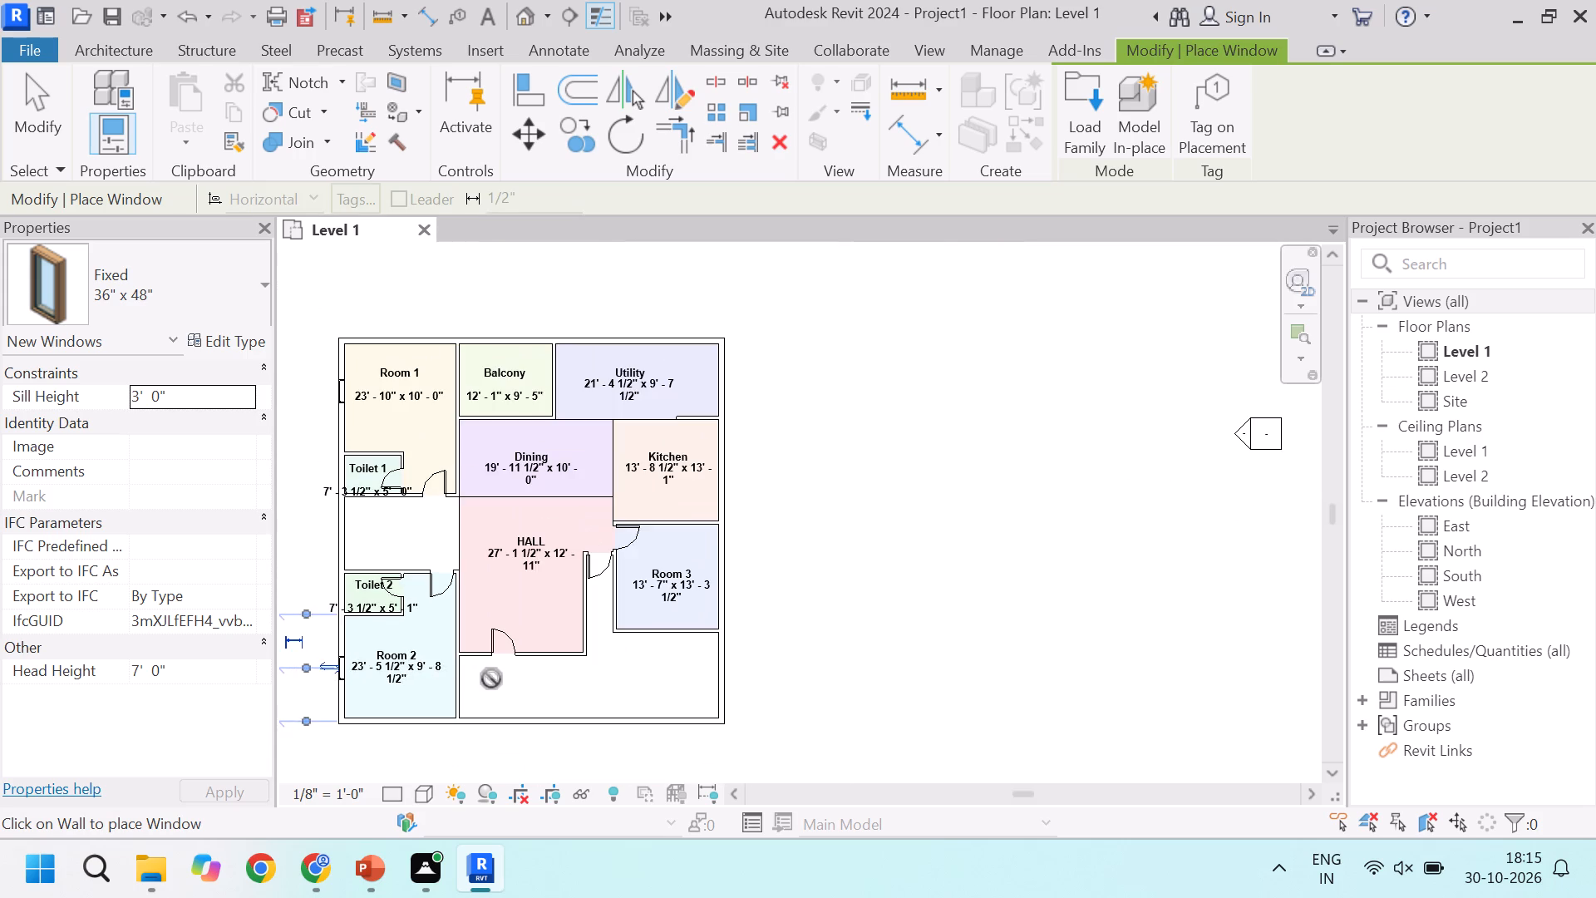
pyautogui.scroll(5, 492, 678)
pyautogui.scroll(3, 613, 632)
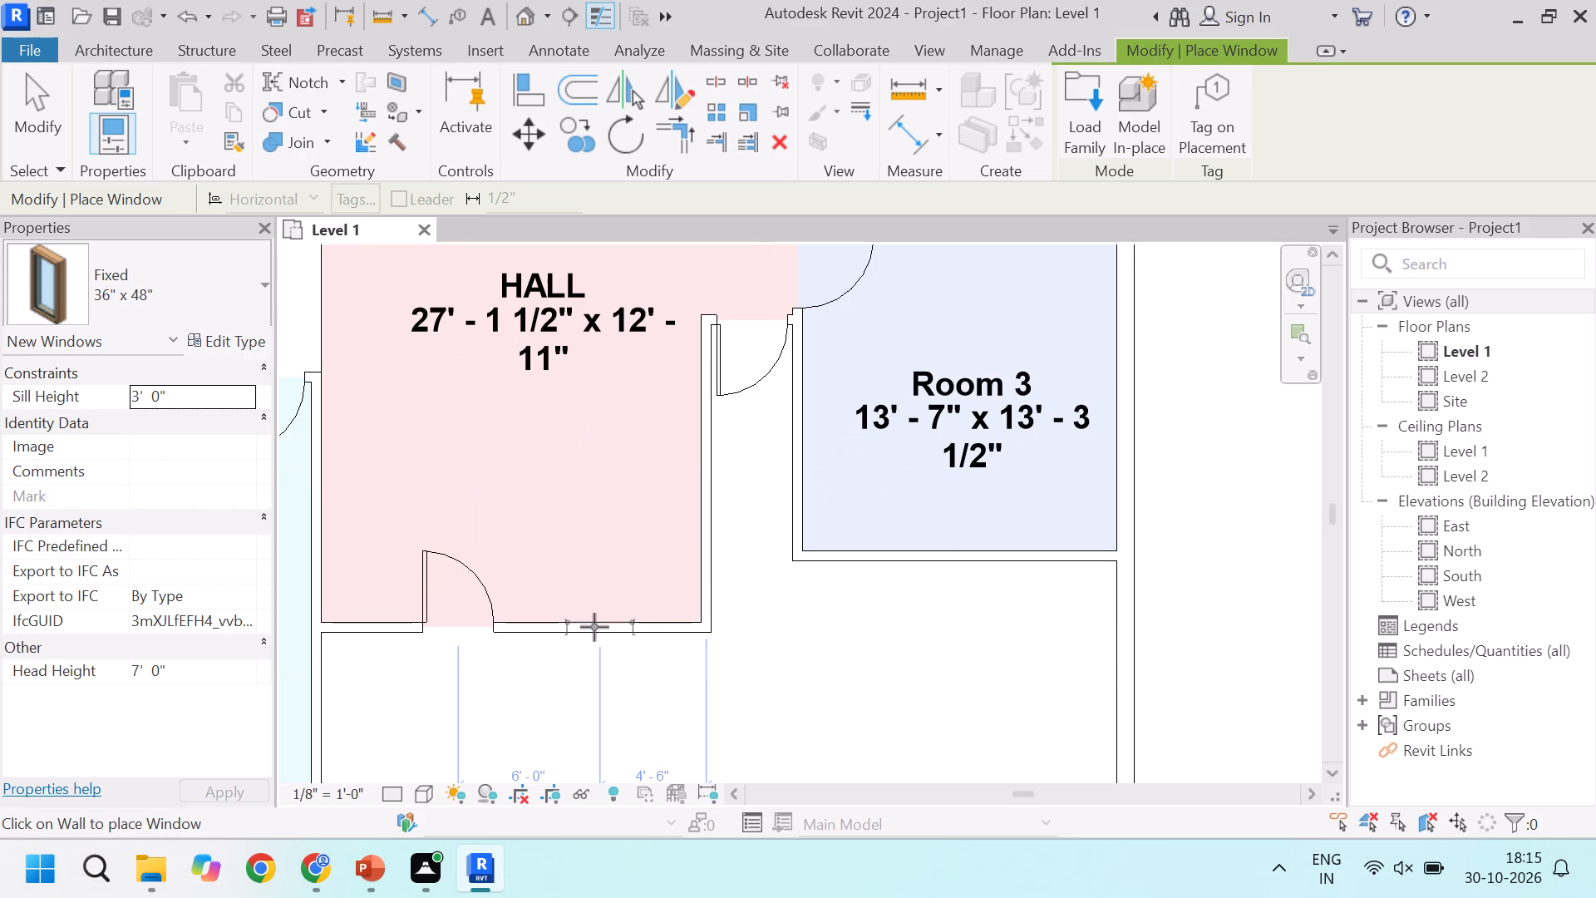
pyautogui.click(594, 634)
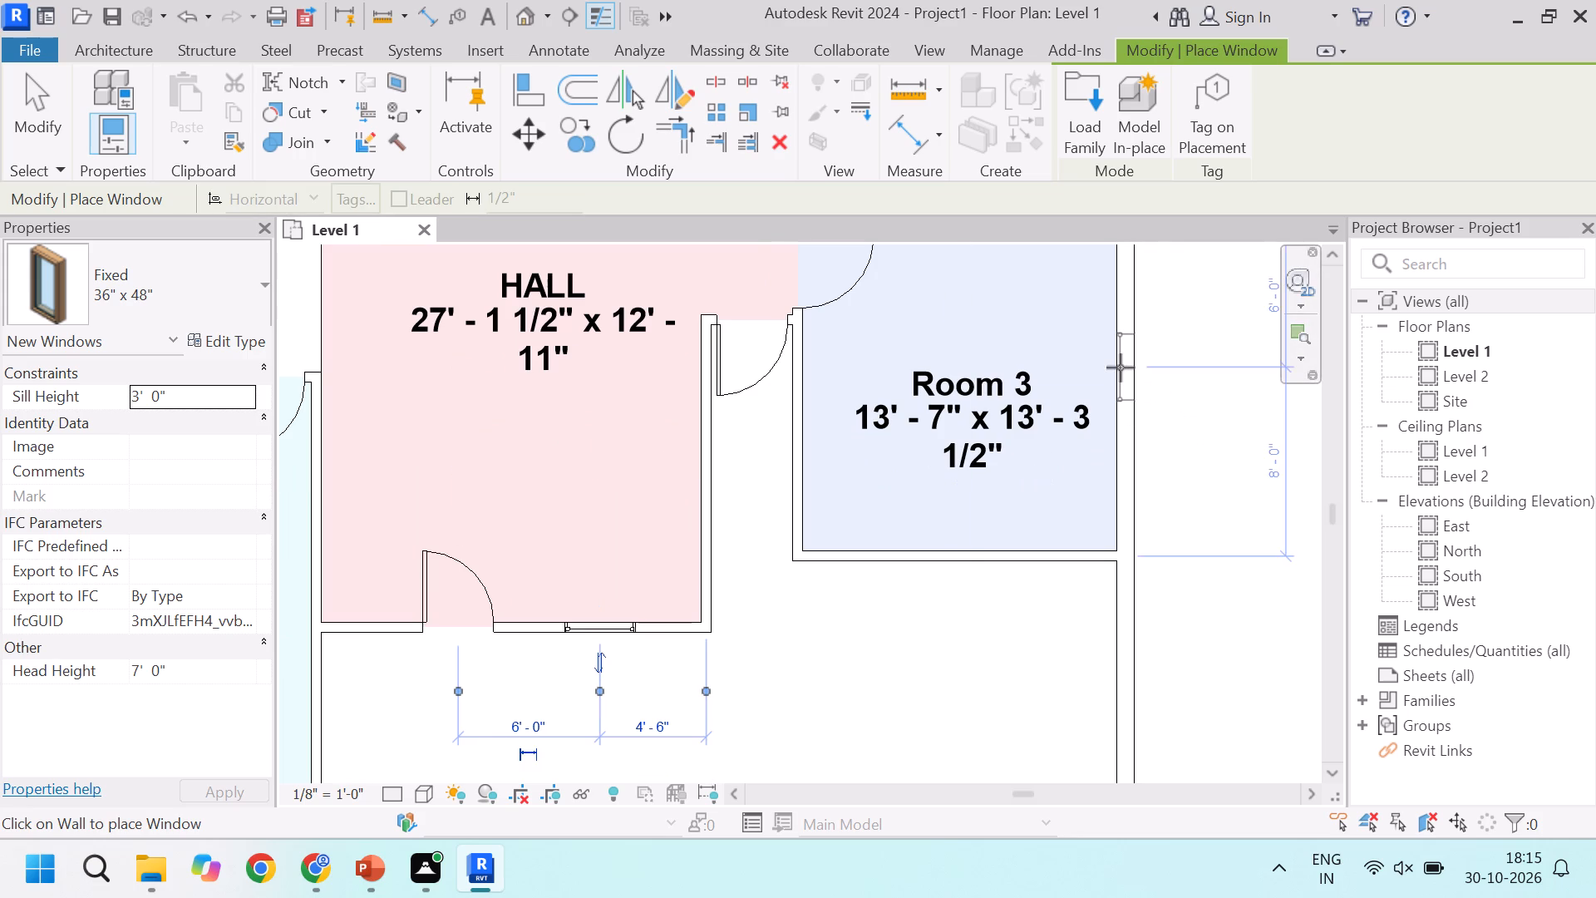
# Place a Fixed 36" x 48" window in Room 3's exterior side wall, 6' - 0" below its upper wall and 8' - 0" above its lower wall.
pyautogui.click(1131, 363)
# Place a Fixed 36" x 48" window in the Kitchen's exterior side wall, 2' - 6" below its upper wall and 11' - 0" above its lower wall.
pyautogui.scroll(-10, 974, 483)
pyautogui.scroll(5, 978, 363)
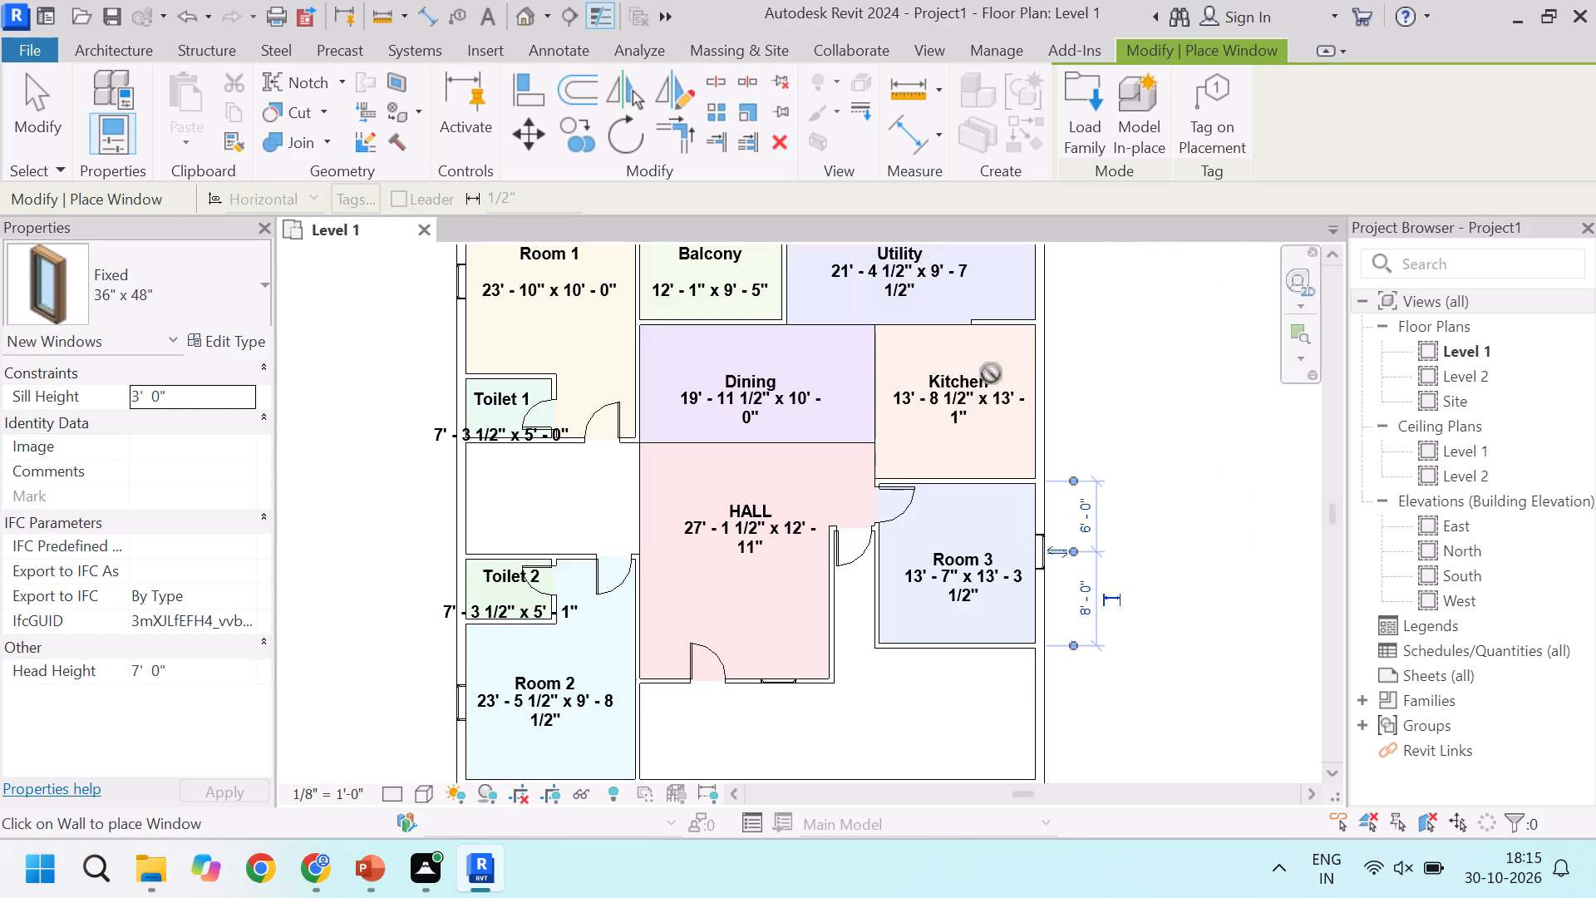
pyautogui.scroll(2, 1037, 391)
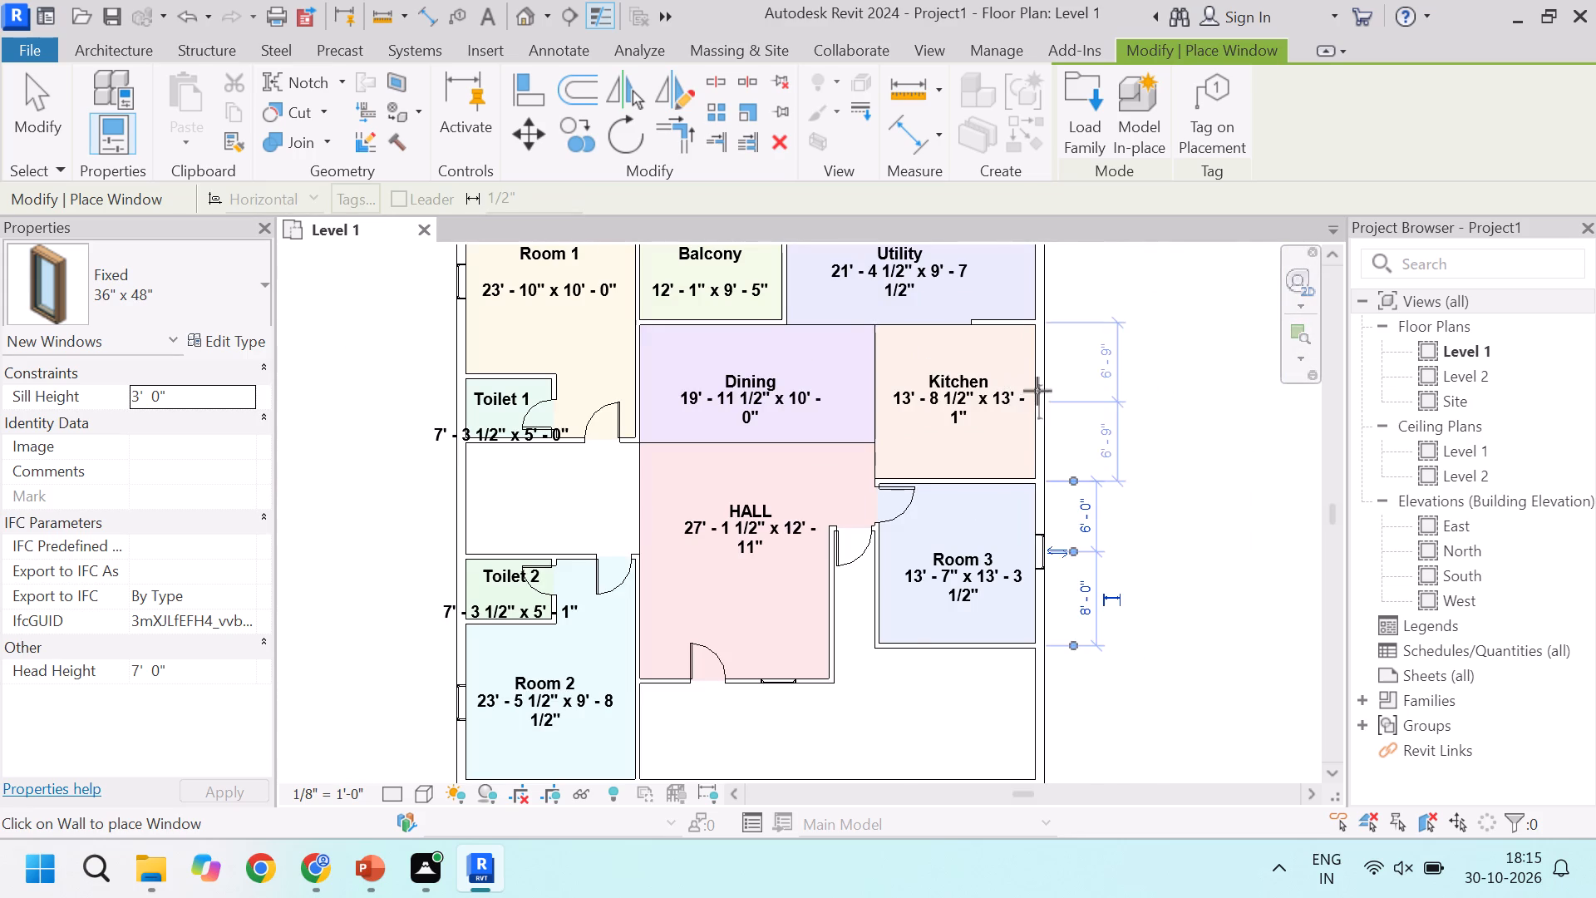
pyautogui.scroll(2, 1037, 391)
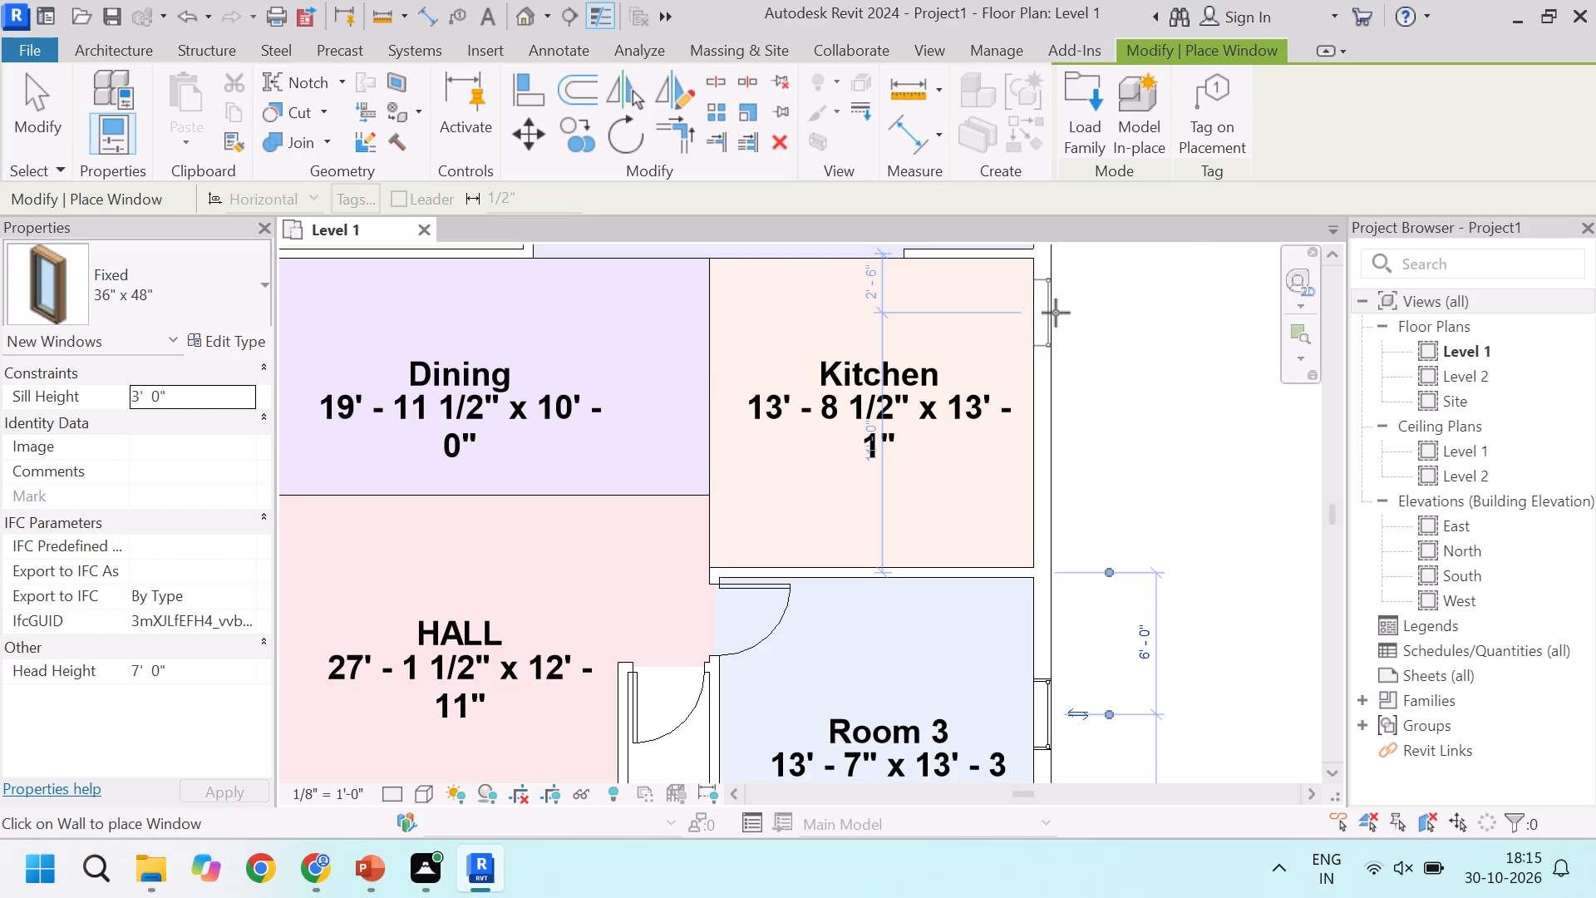
pyautogui.click(1056, 313)
# Place a Fixed 36" x 48" window in the Utility's top exterior wall, 11' - 3" from the Balcony-side wall and 10' - 6" from the exterior side wall.
pyautogui.scroll(-4, 968, 412)
pyautogui.scroll(-5, 892, 458)
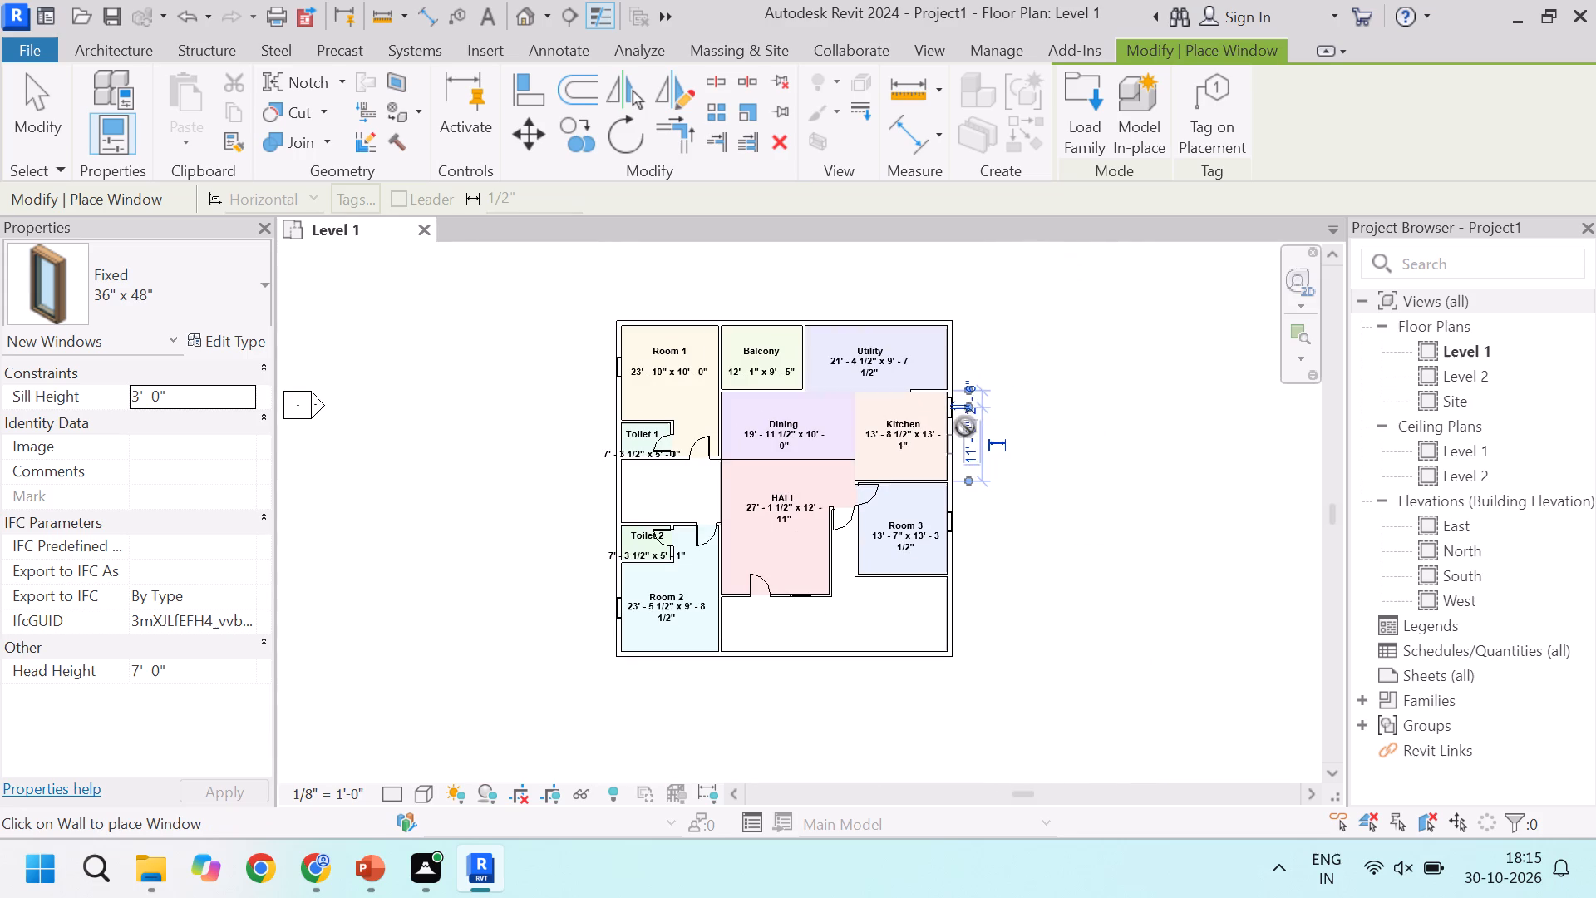
pyautogui.scroll(6, 879, 293)
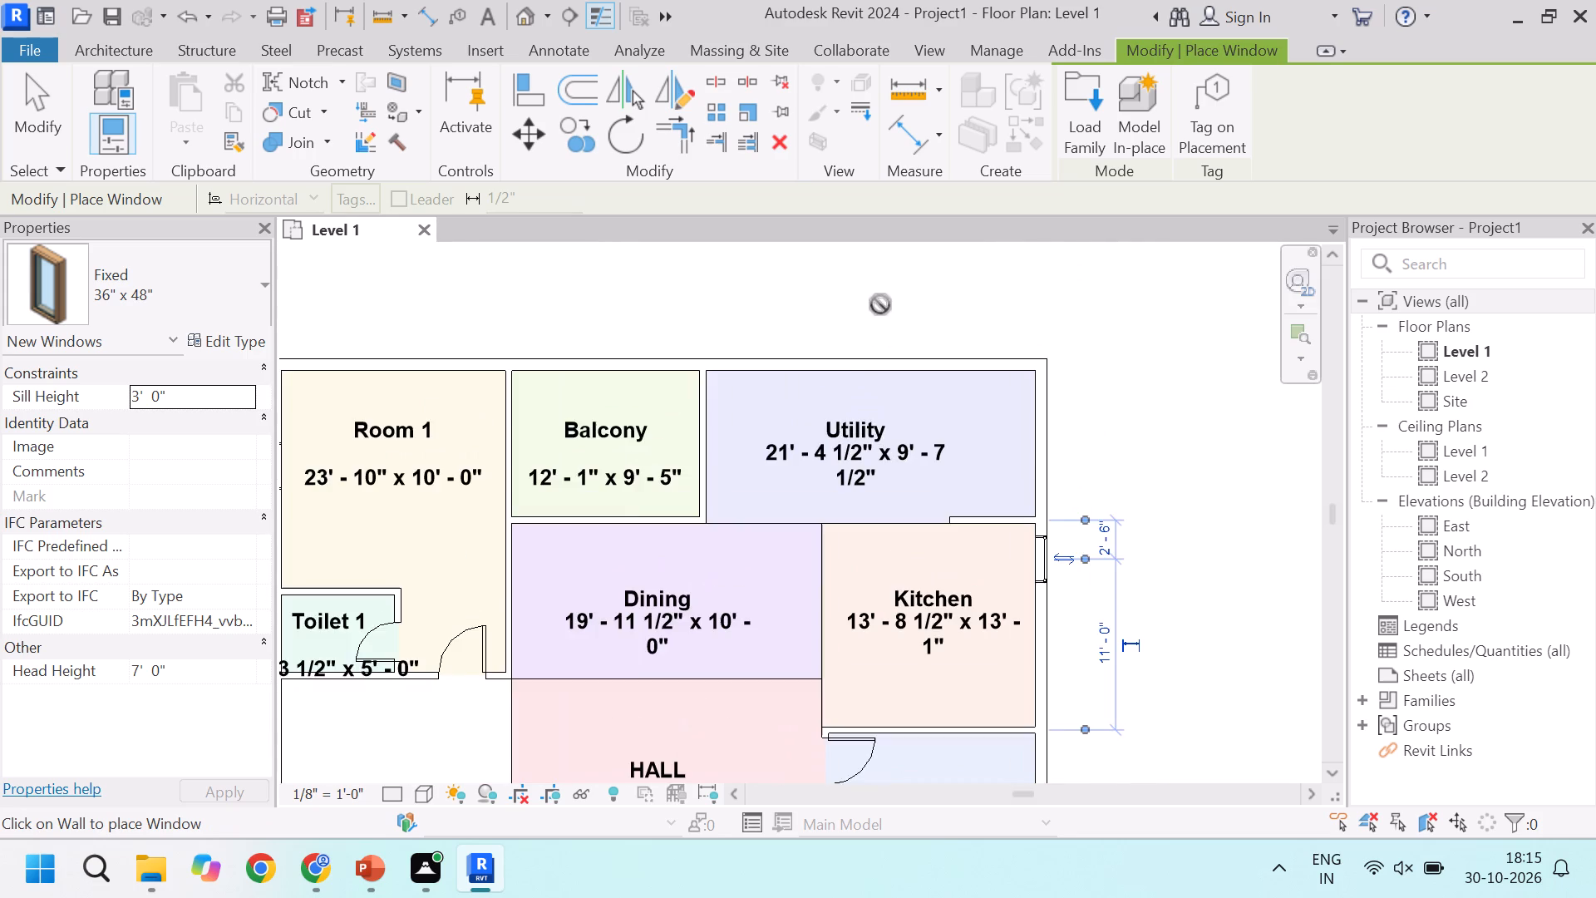
pyautogui.scroll(4, 885, 363)
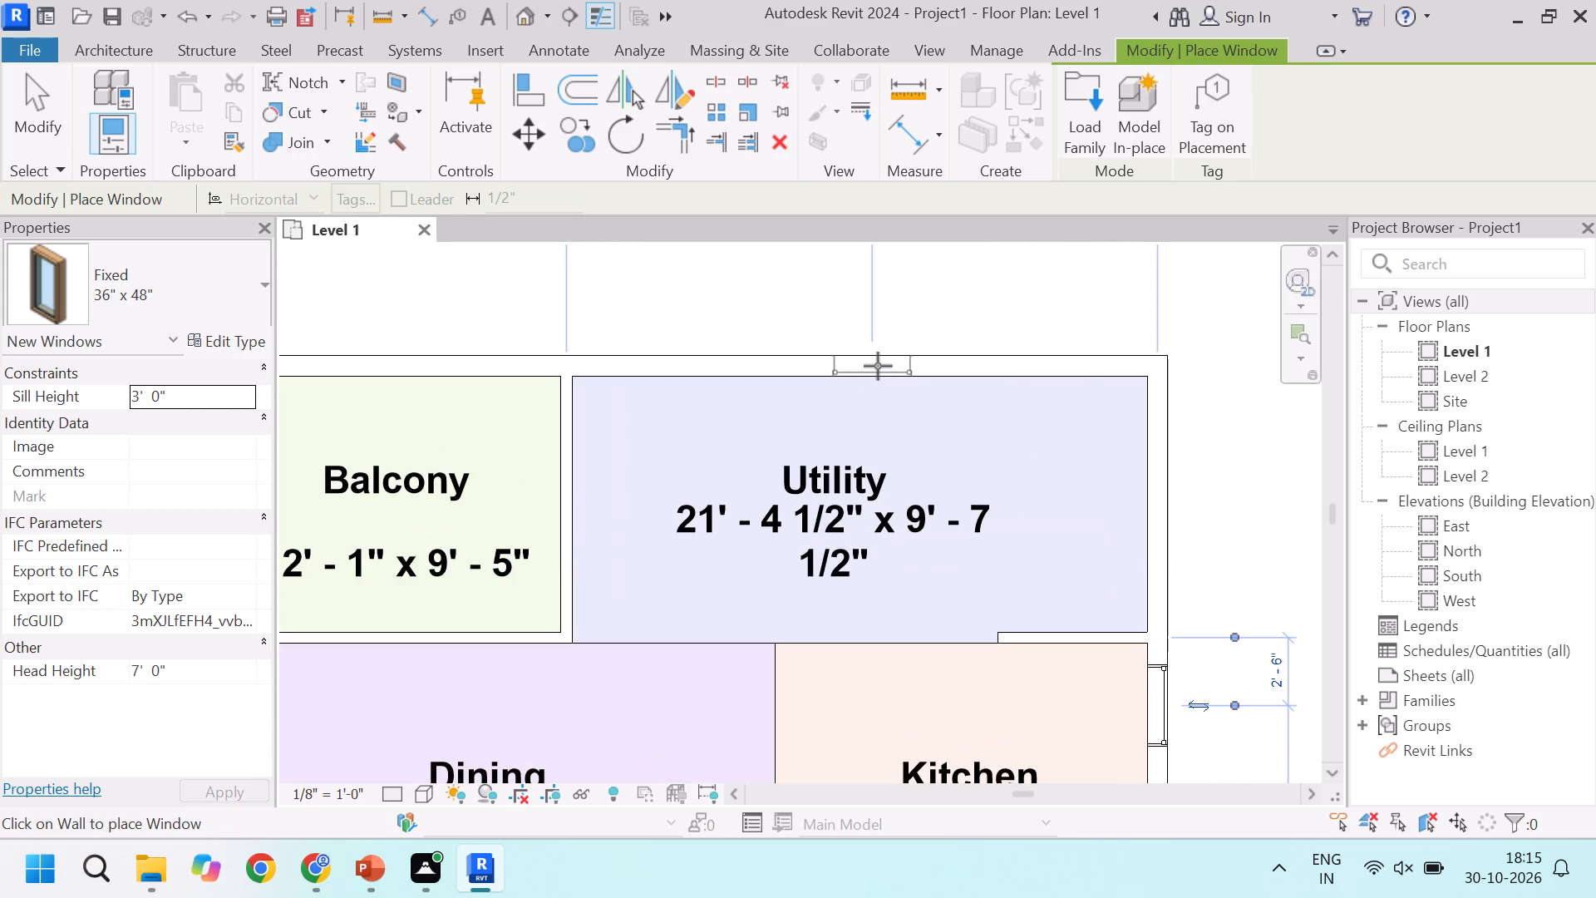
pyautogui.click(878, 348)
# Place a Fixed 36" x 48" window in the unnamed space's exterior side wall, 4' - 0" below Toilet 1's wall and 5' - 11" above Toilet 2's wall.
pyautogui.scroll(-6, 638, 447)
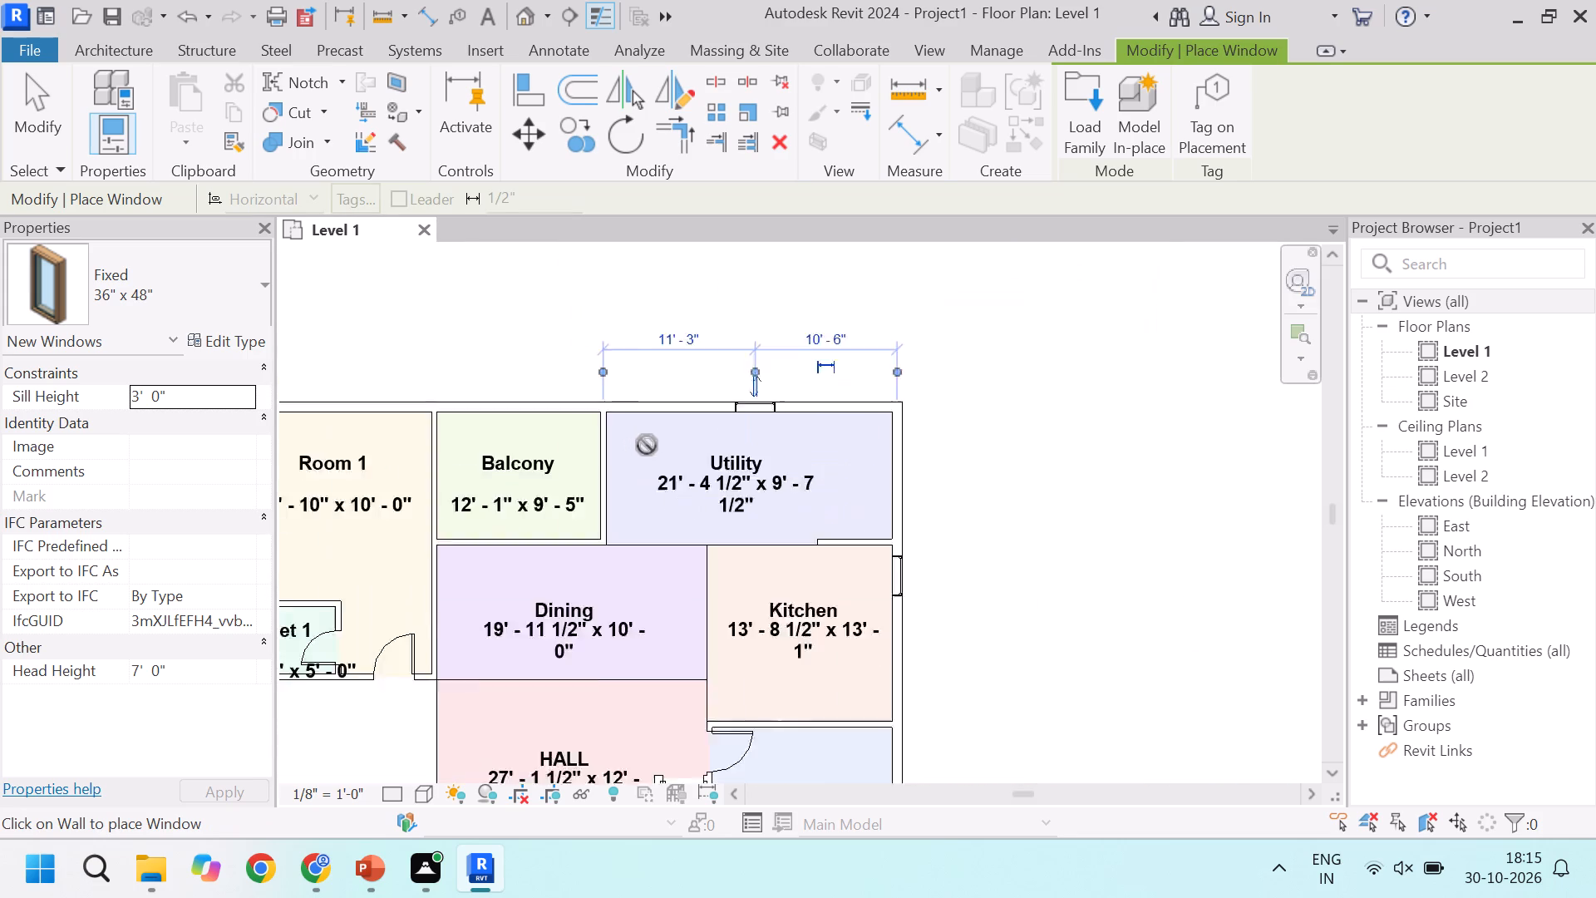
pyautogui.scroll(-5, 659, 443)
pyautogui.scroll(5, 446, 432)
pyautogui.scroll(-5, 933, 548)
pyautogui.scroll(-1, 805, 491)
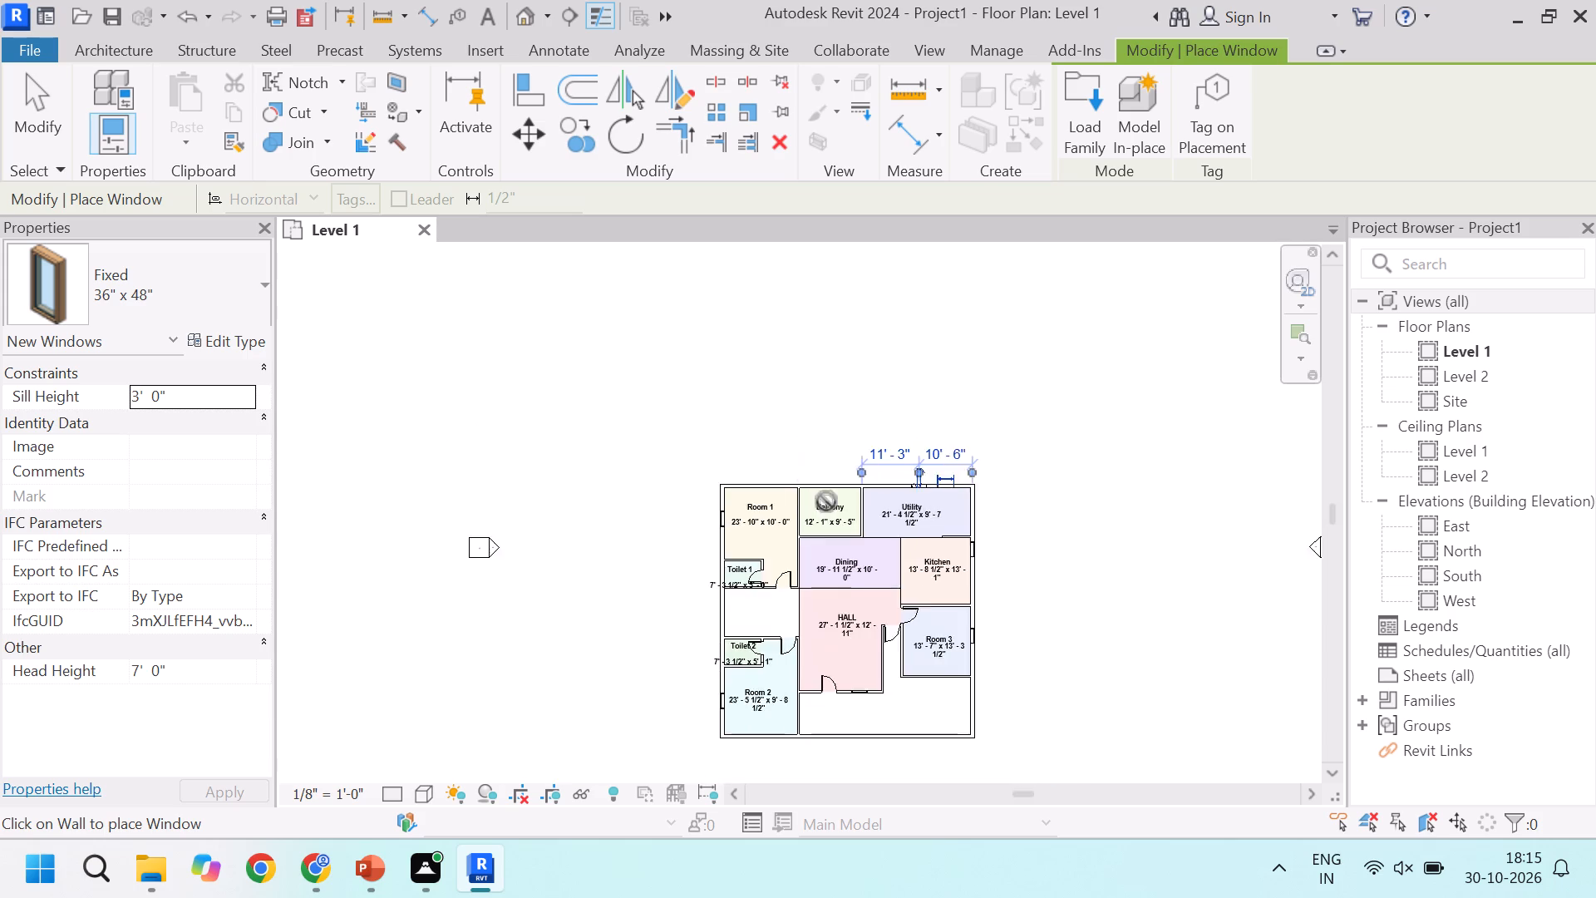
pyautogui.scroll(5, 826, 501)
pyautogui.scroll(-5, 774, 454)
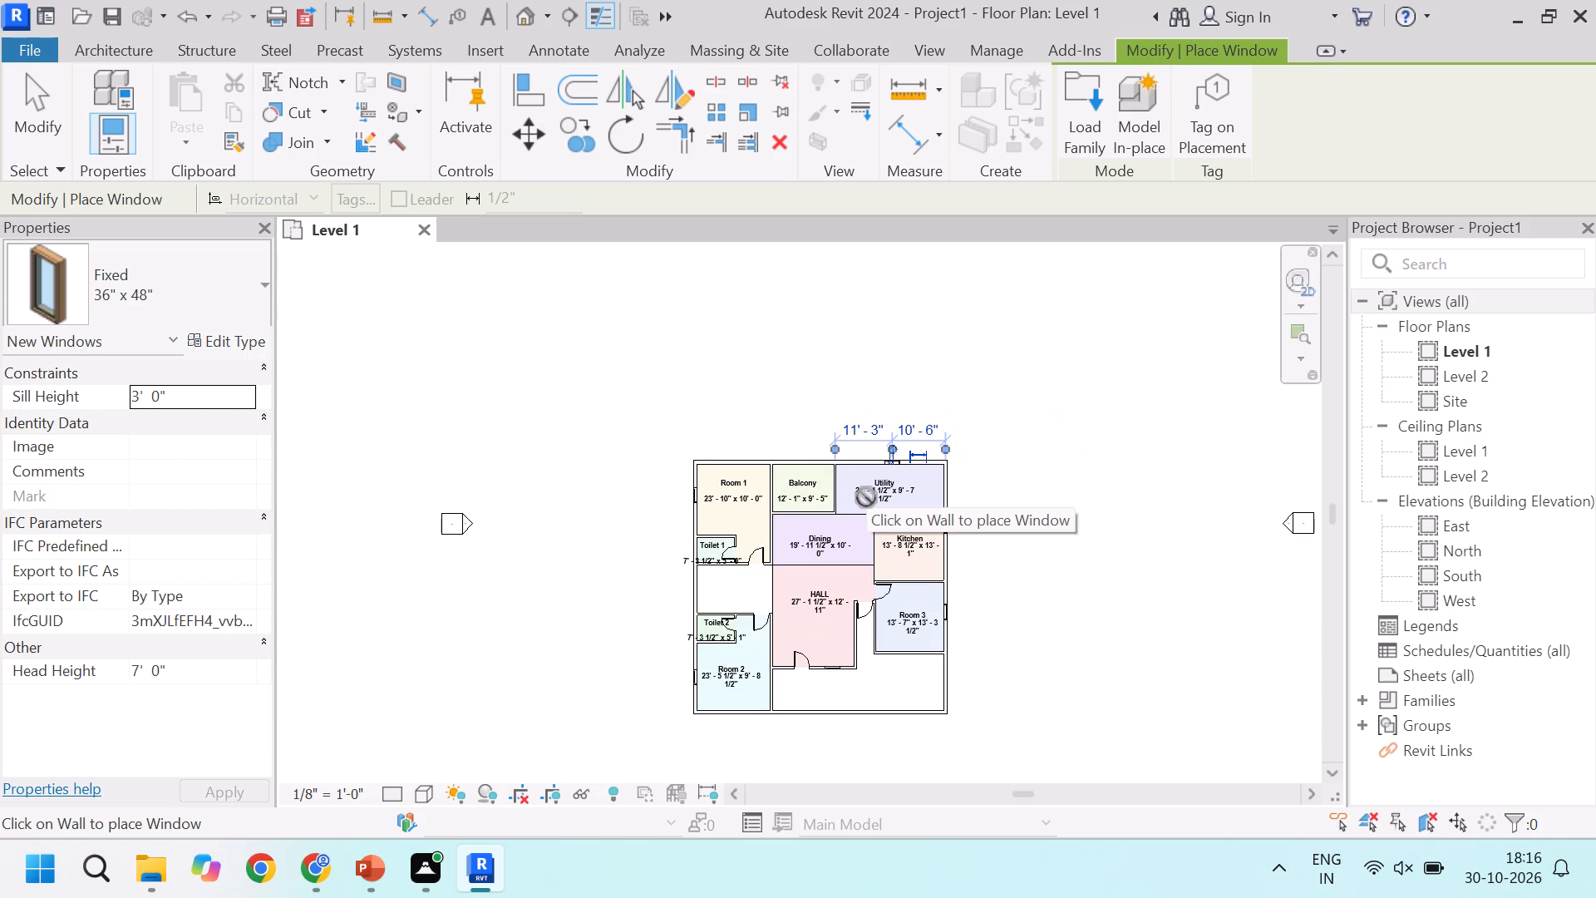
pyautogui.scroll(-5, 866, 497)
pyautogui.scroll(8, 837, 545)
pyautogui.press('space')
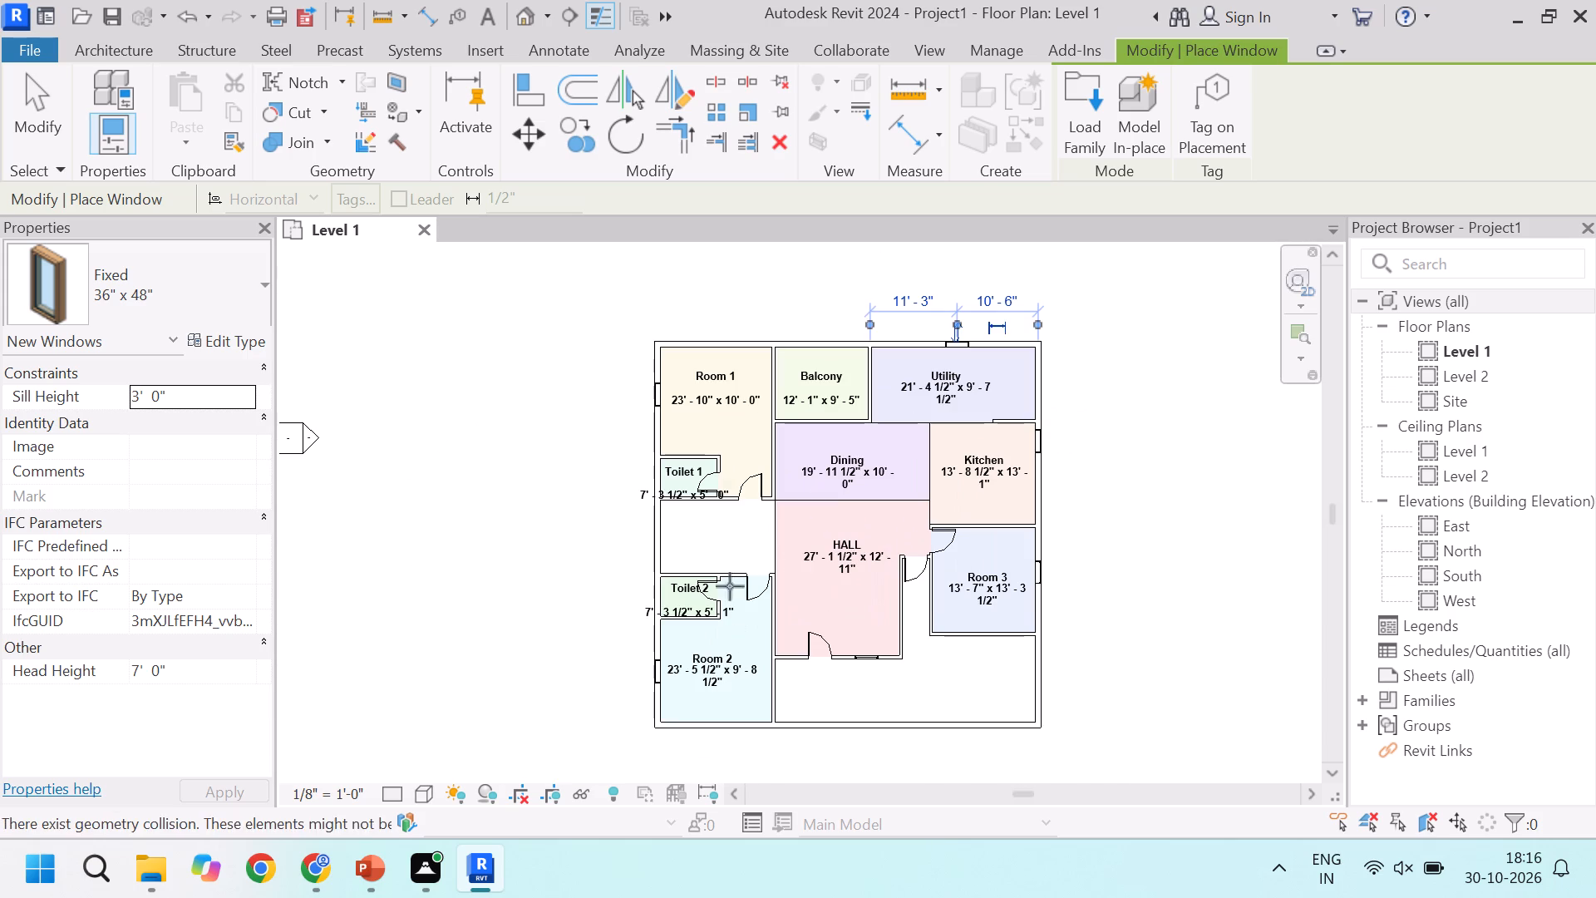
pyautogui.scroll(10, 667, 545)
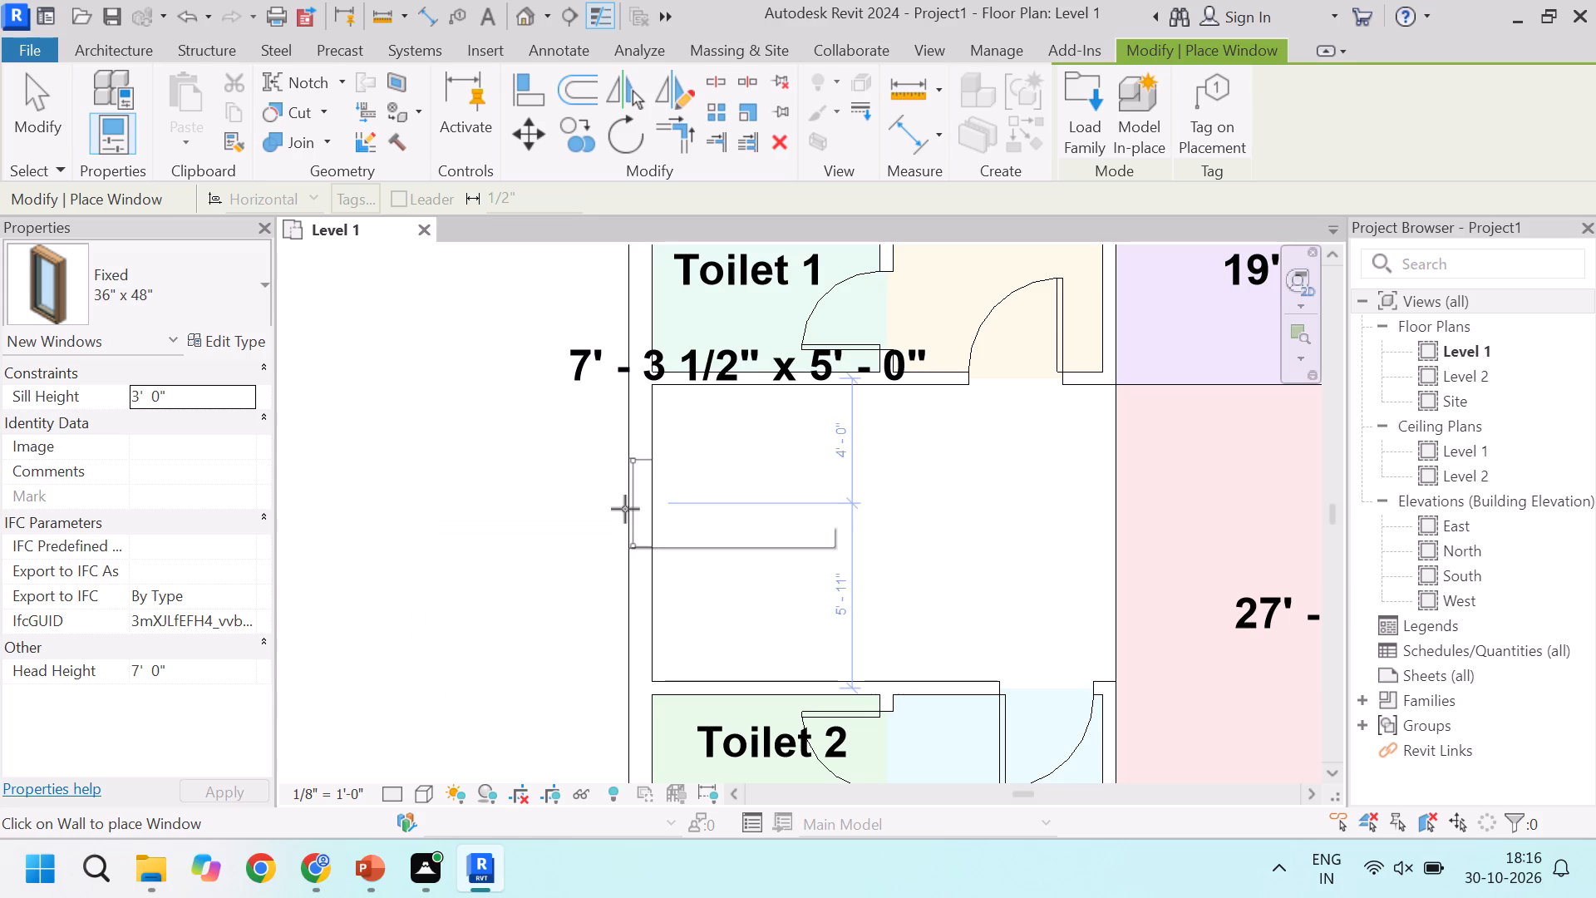
pyautogui.click(625, 509)
# Load the Window-Louvers family from the Windows library folder.
pyautogui.scroll(-9, 573, 509)
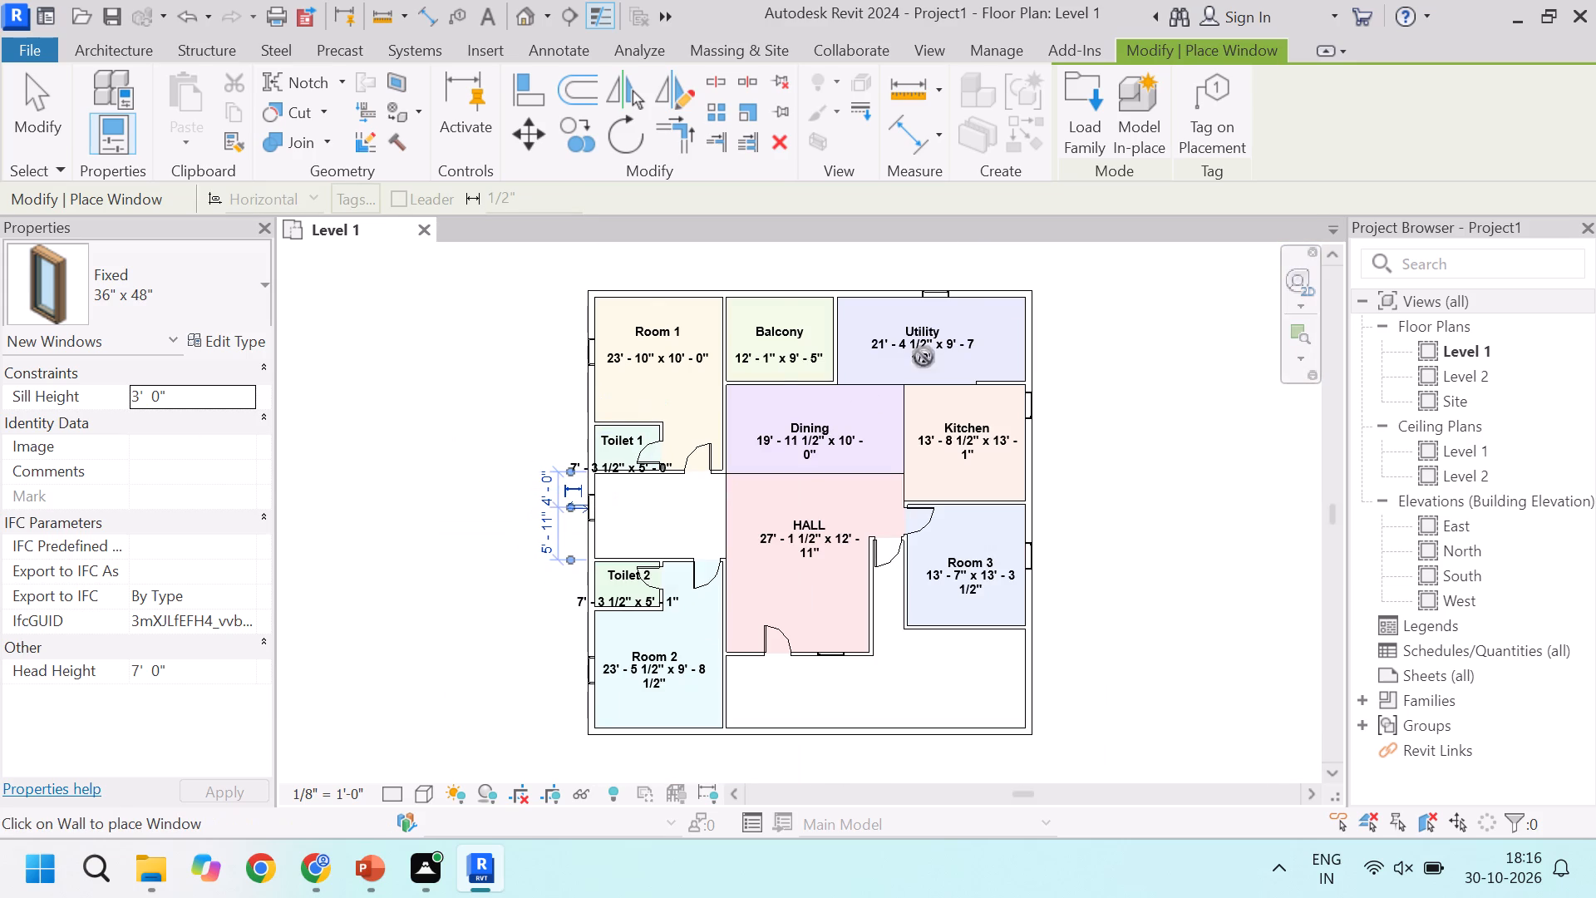
pyautogui.click(1095, 121)
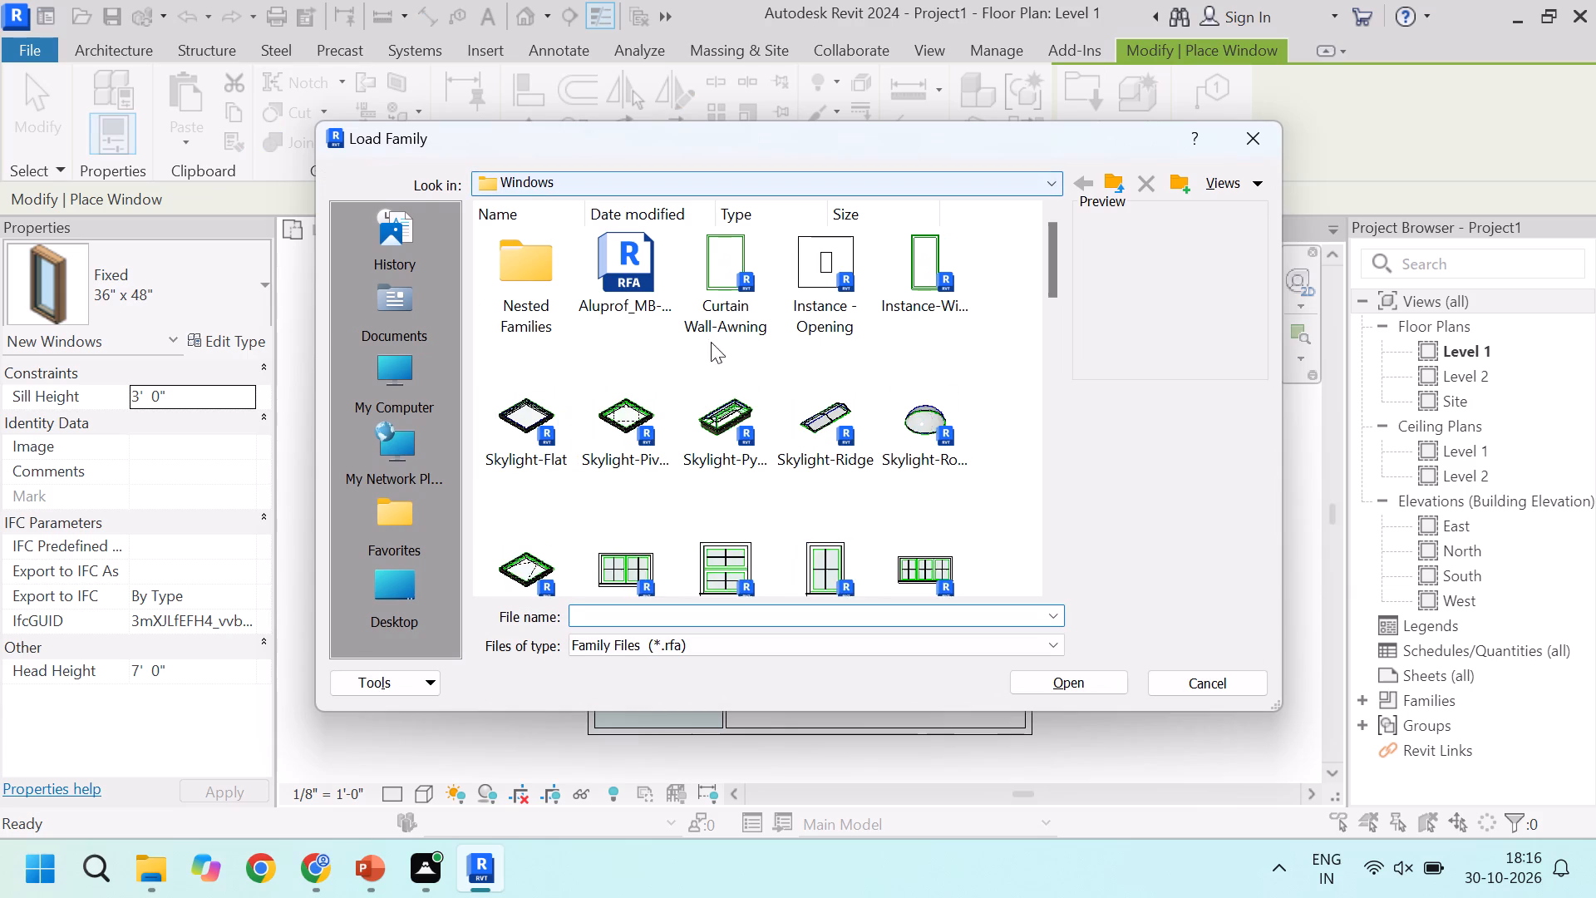
pyautogui.scroll(-7, 768, 338)
pyautogui.scroll(-6, 797, 451)
pyautogui.click(824, 363)
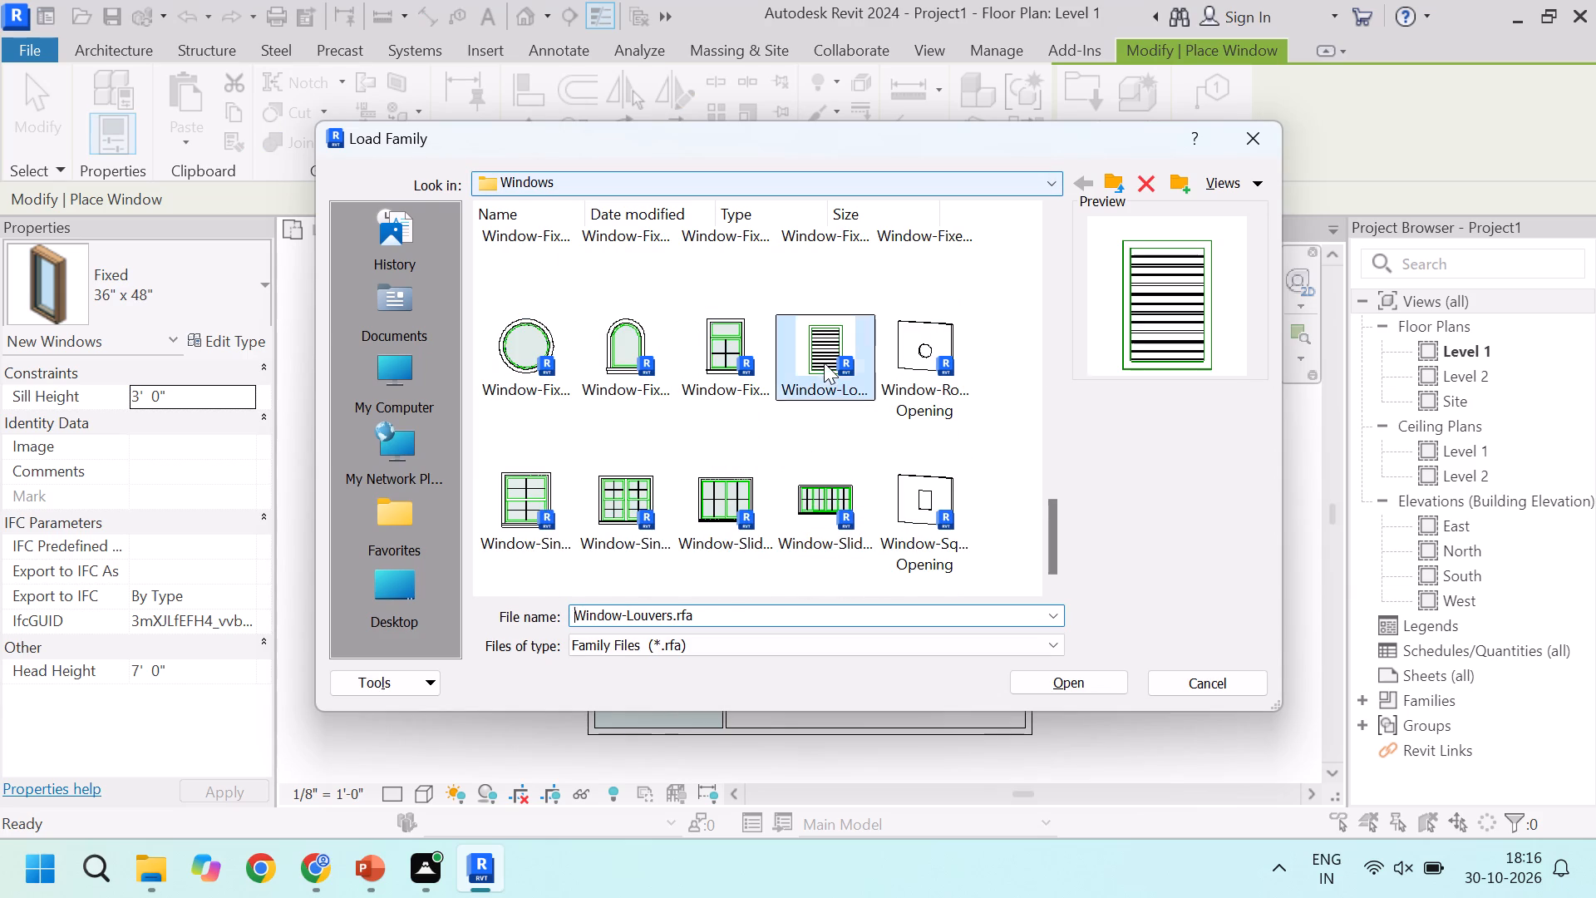
pyautogui.click(1092, 674)
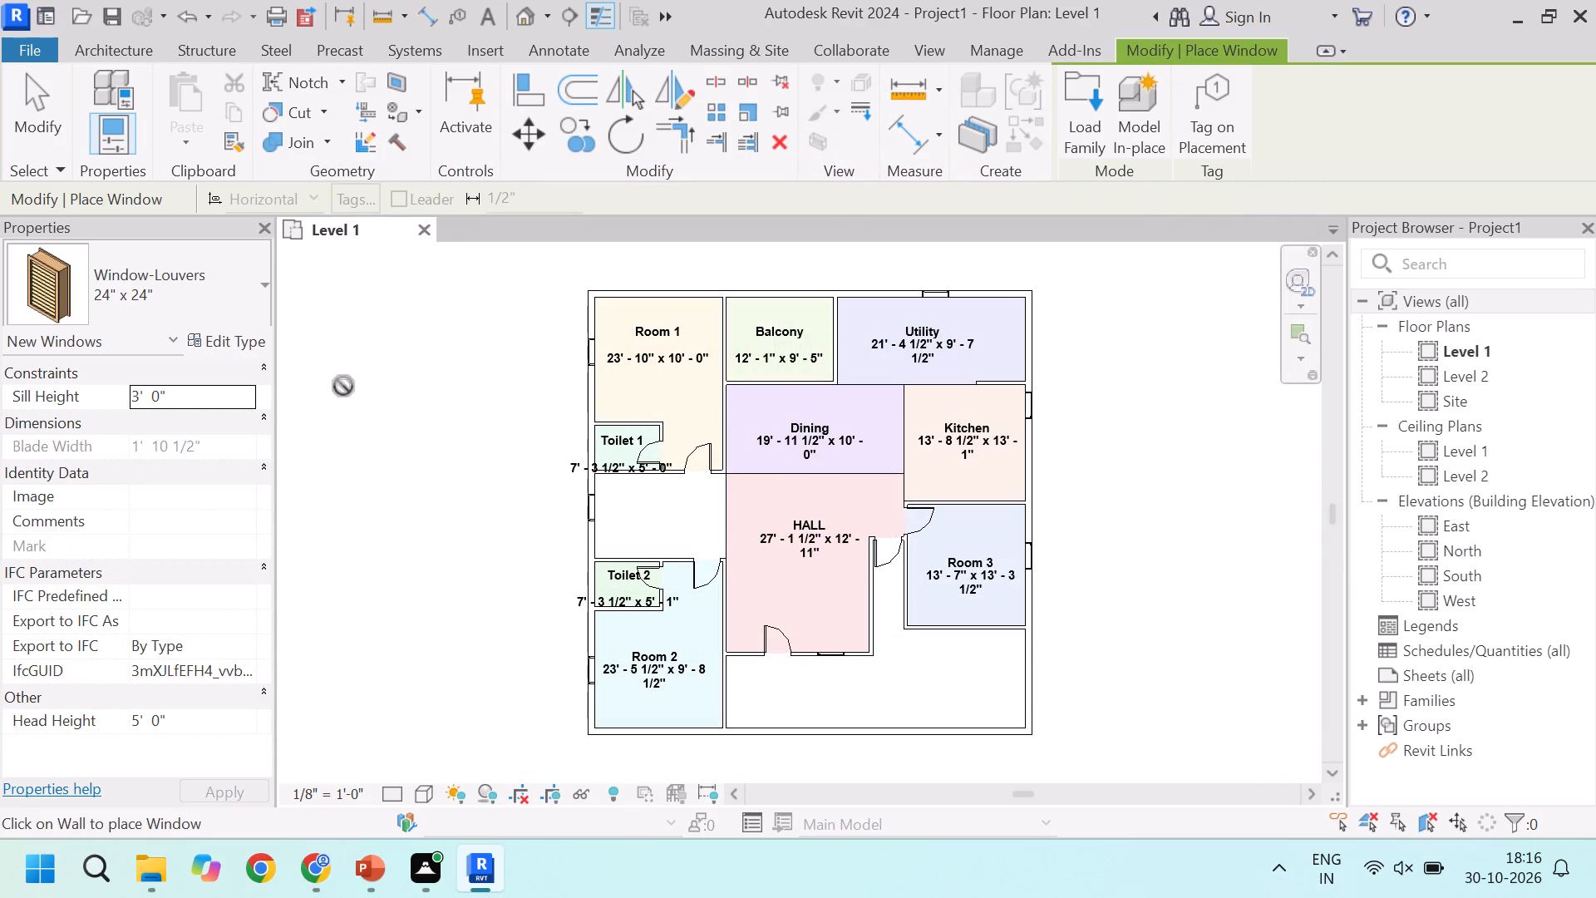
# Place a Window-Louvers 24" x 24" window in Toilet 1's exterior side wall, centred 2' - 8 1/2" from both adjoining walls.
pyautogui.scroll(9, 561, 442)
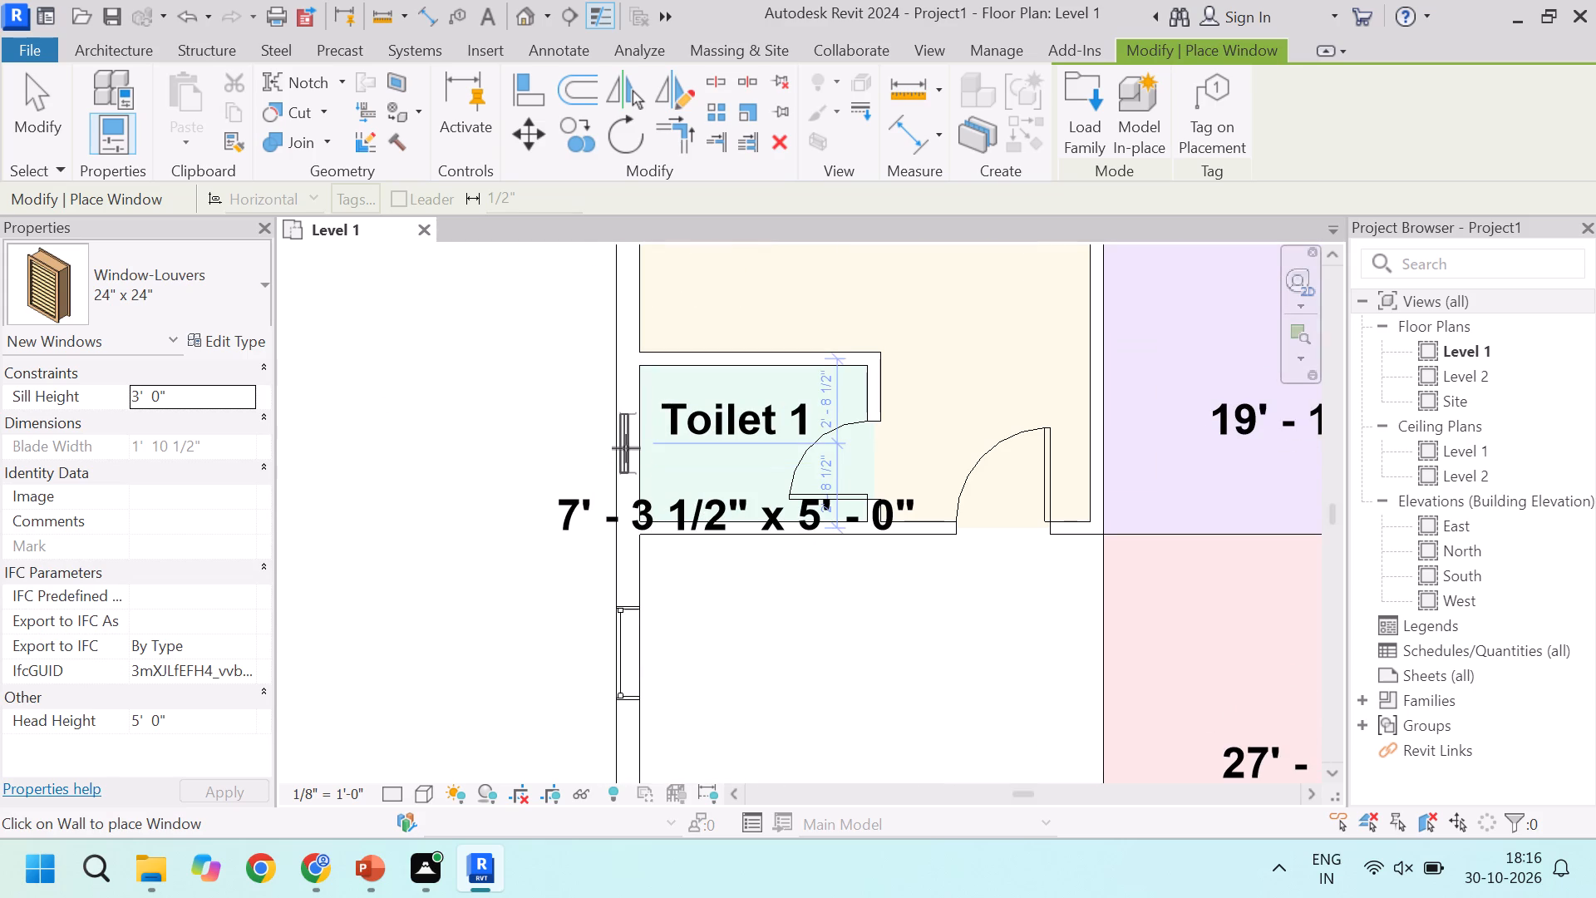
pyautogui.click(626, 448)
# Place a Window-Louvers 24" x 24" window in Toilet 2's exterior side wall, about midway along it, and finish placing windows.
pyautogui.scroll(-5, 626, 448)
pyautogui.scroll(-6, 716, 421)
pyautogui.scroll(11, 678, 535)
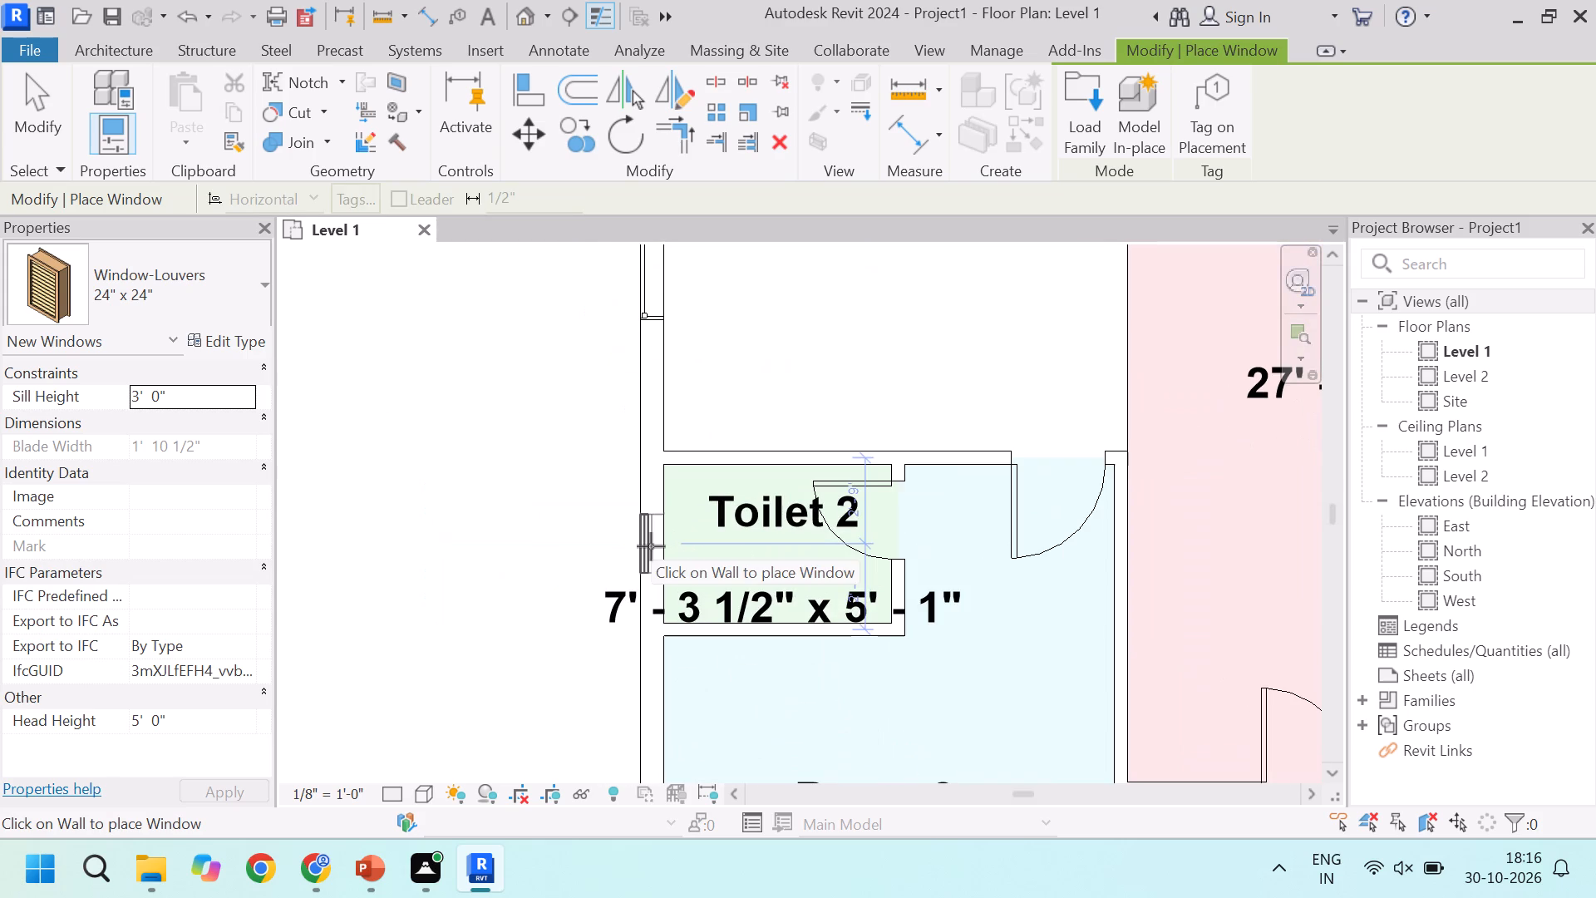
pyautogui.click(651, 546)
pyautogui.scroll(-9, 730, 569)
pyautogui.press('Escape')
pyautogui.press('Escape')
pyautogui.scroll(3, 678, 427)
pyautogui.press('Escape')
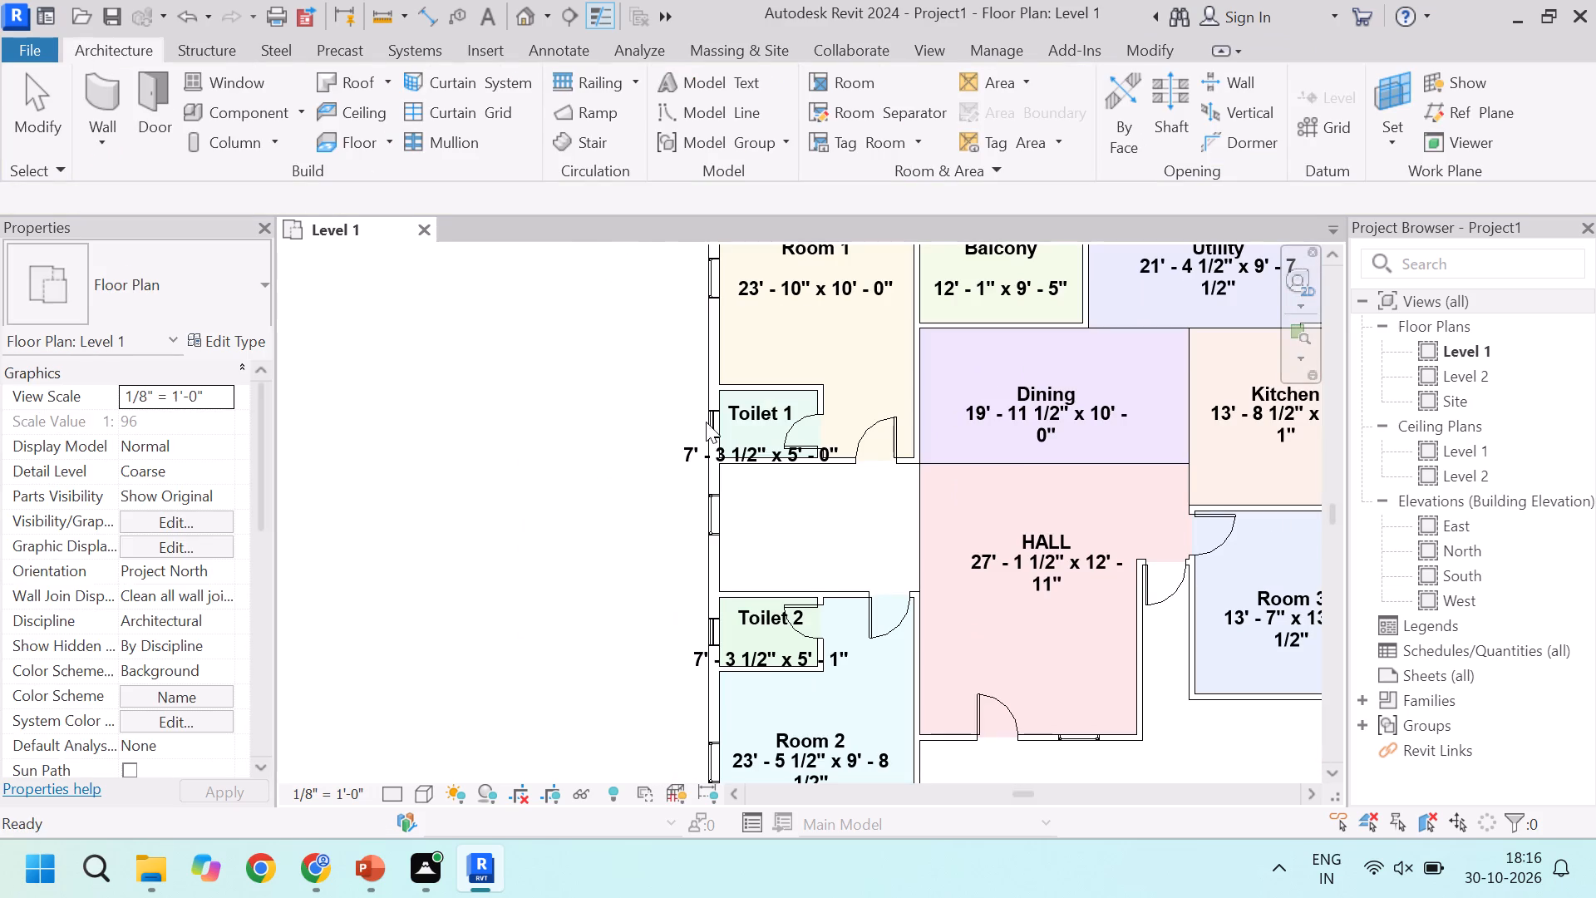
pyautogui.press('Escape')
# Set the sill height of Toilet 1's louvered window to 5' 0".
pyautogui.click(713, 416)
pyautogui.click(126, 414)
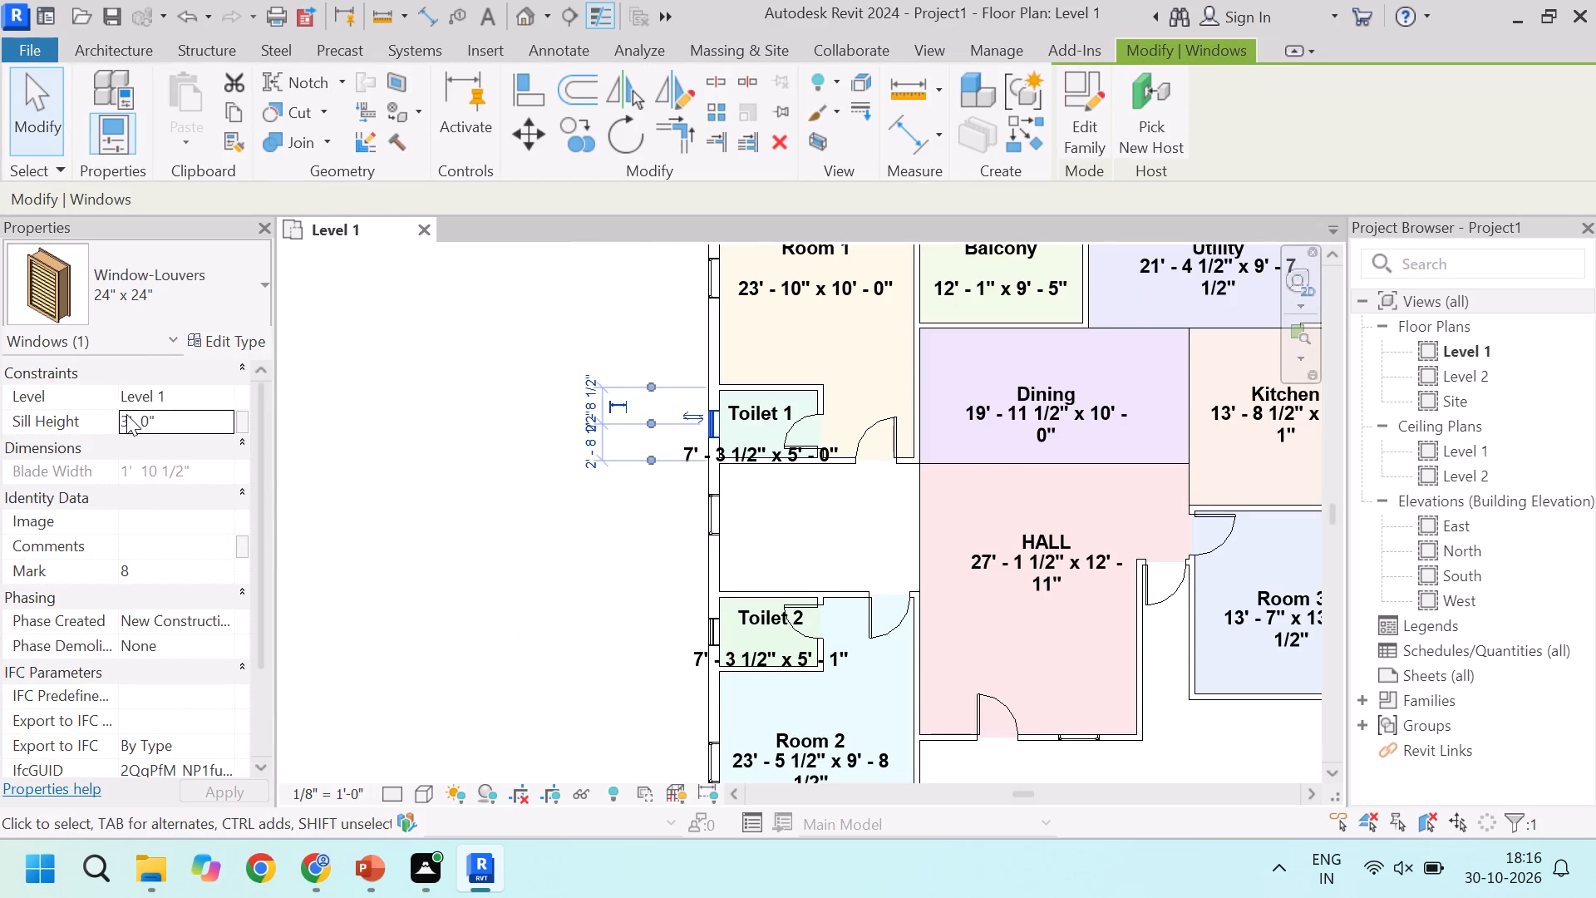
pyautogui.press('Right')
pyautogui.press('BackSpace')
pyautogui.press('5')
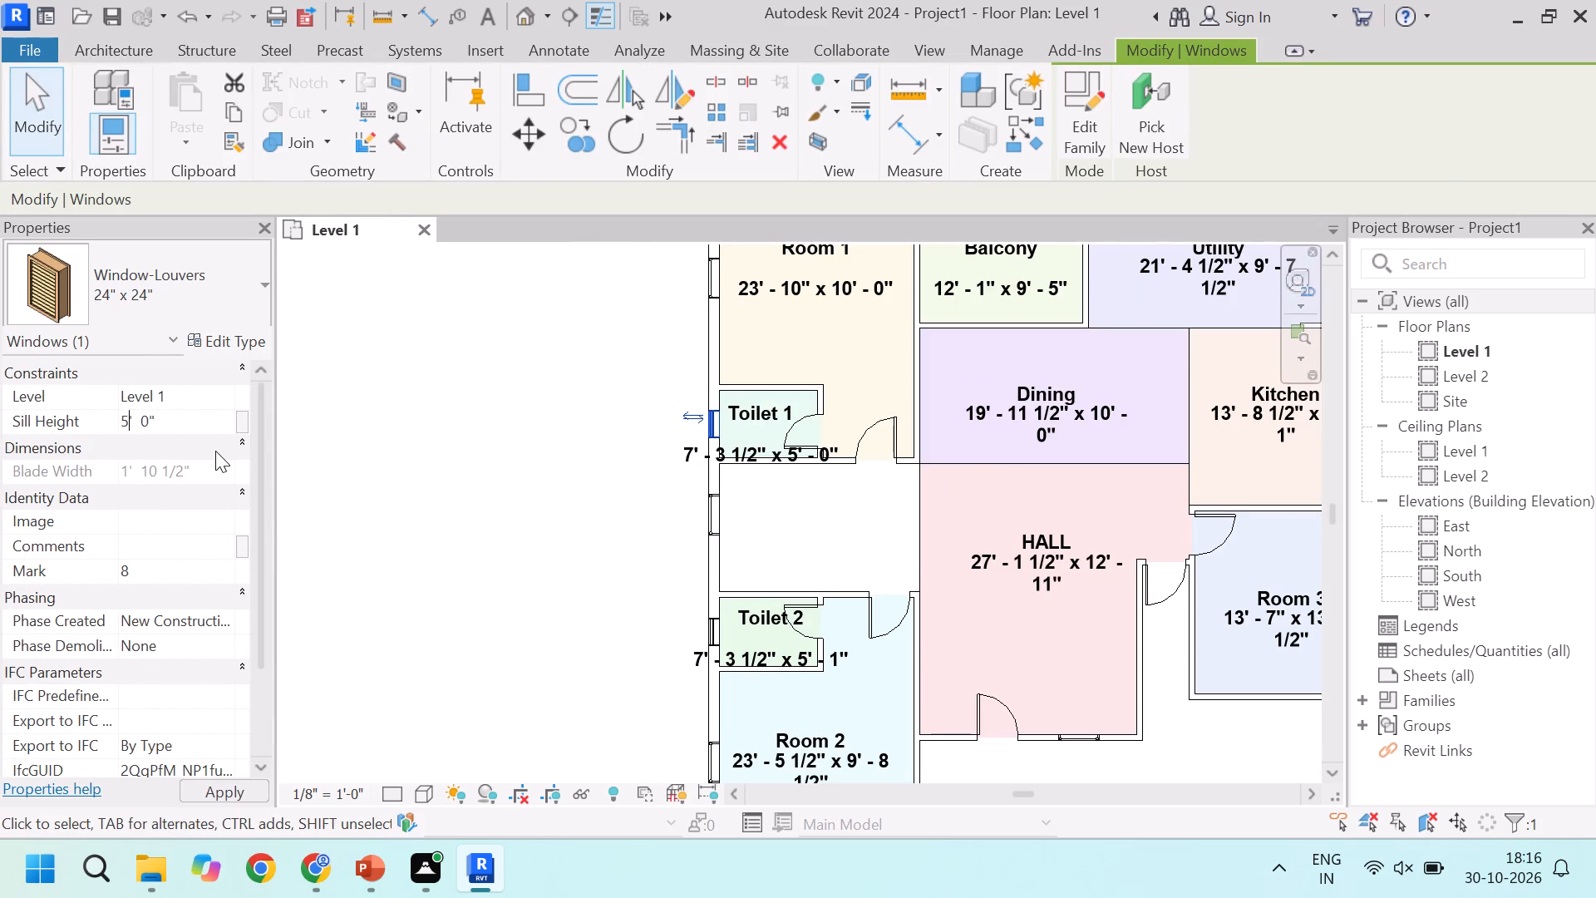
pyautogui.click(543, 388)
# Set the sill height of Toilet 2's louvered window to 5' 0".
pyautogui.scroll(-6, 543, 388)
pyautogui.scroll(10, 603, 520)
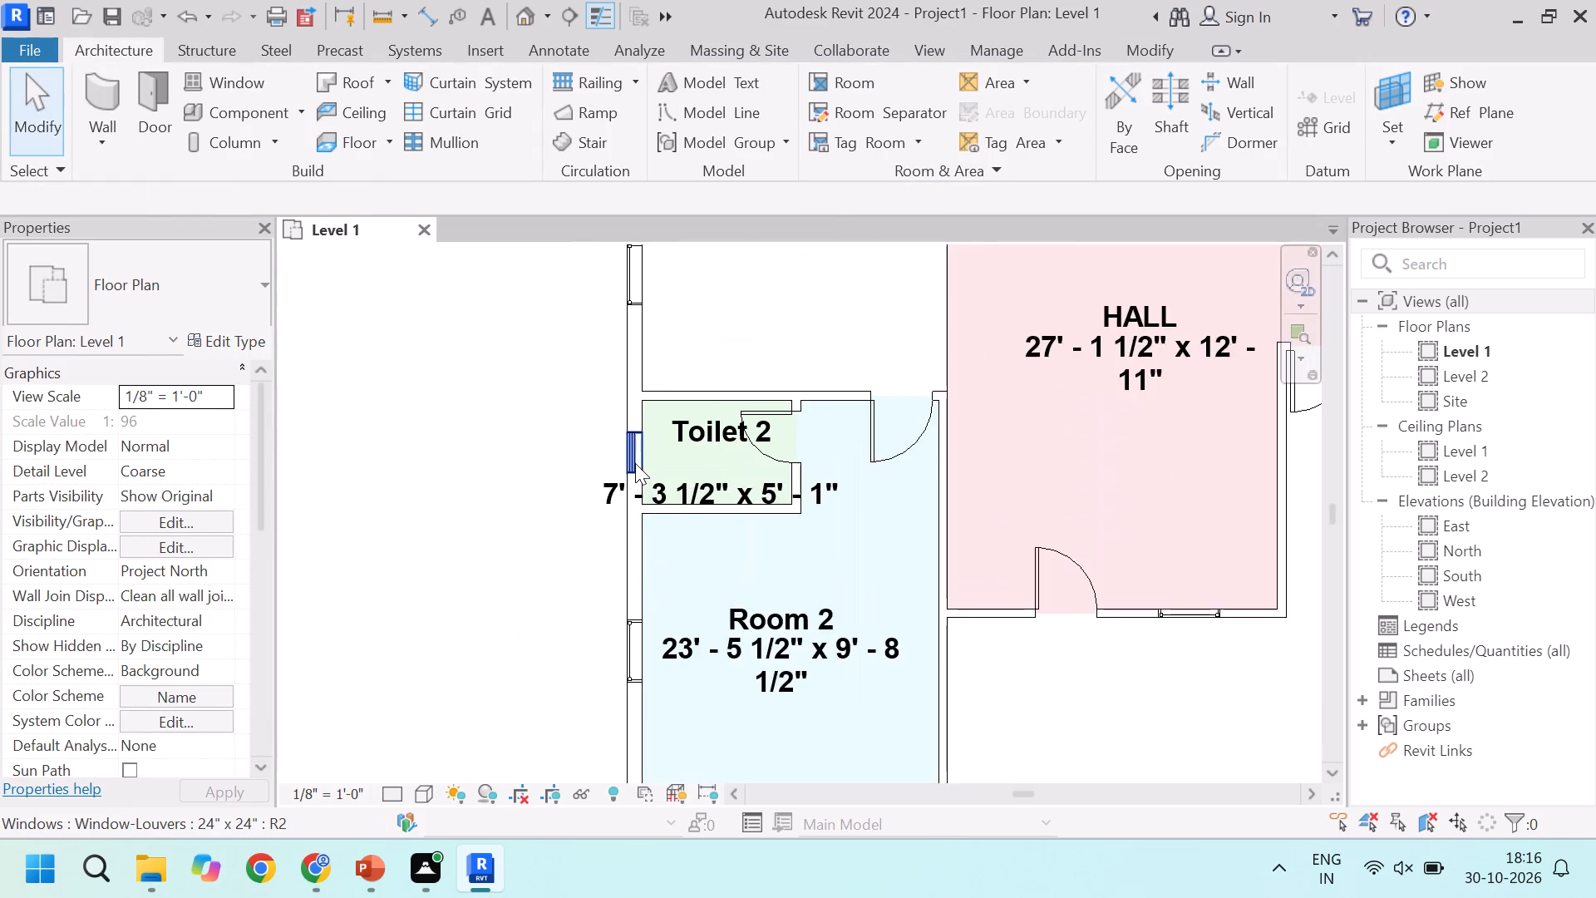
pyautogui.click(637, 462)
pyautogui.click(132, 421)
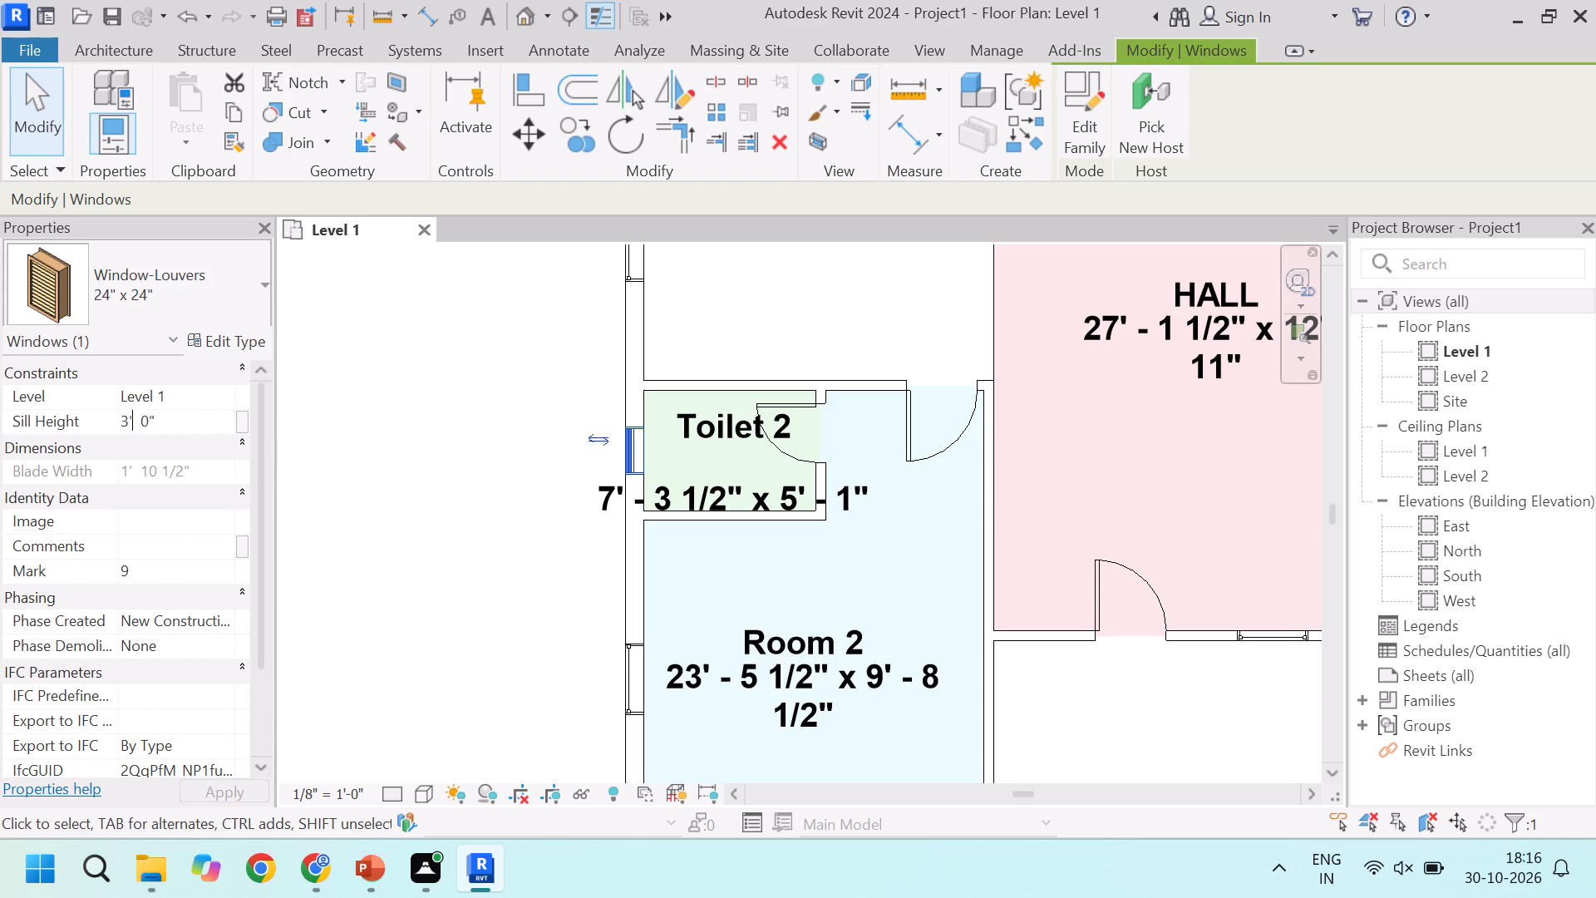
pyautogui.press('Left')
pyautogui.press('BackSpace')
pyautogui.press('5')
pyautogui.click(352, 417)
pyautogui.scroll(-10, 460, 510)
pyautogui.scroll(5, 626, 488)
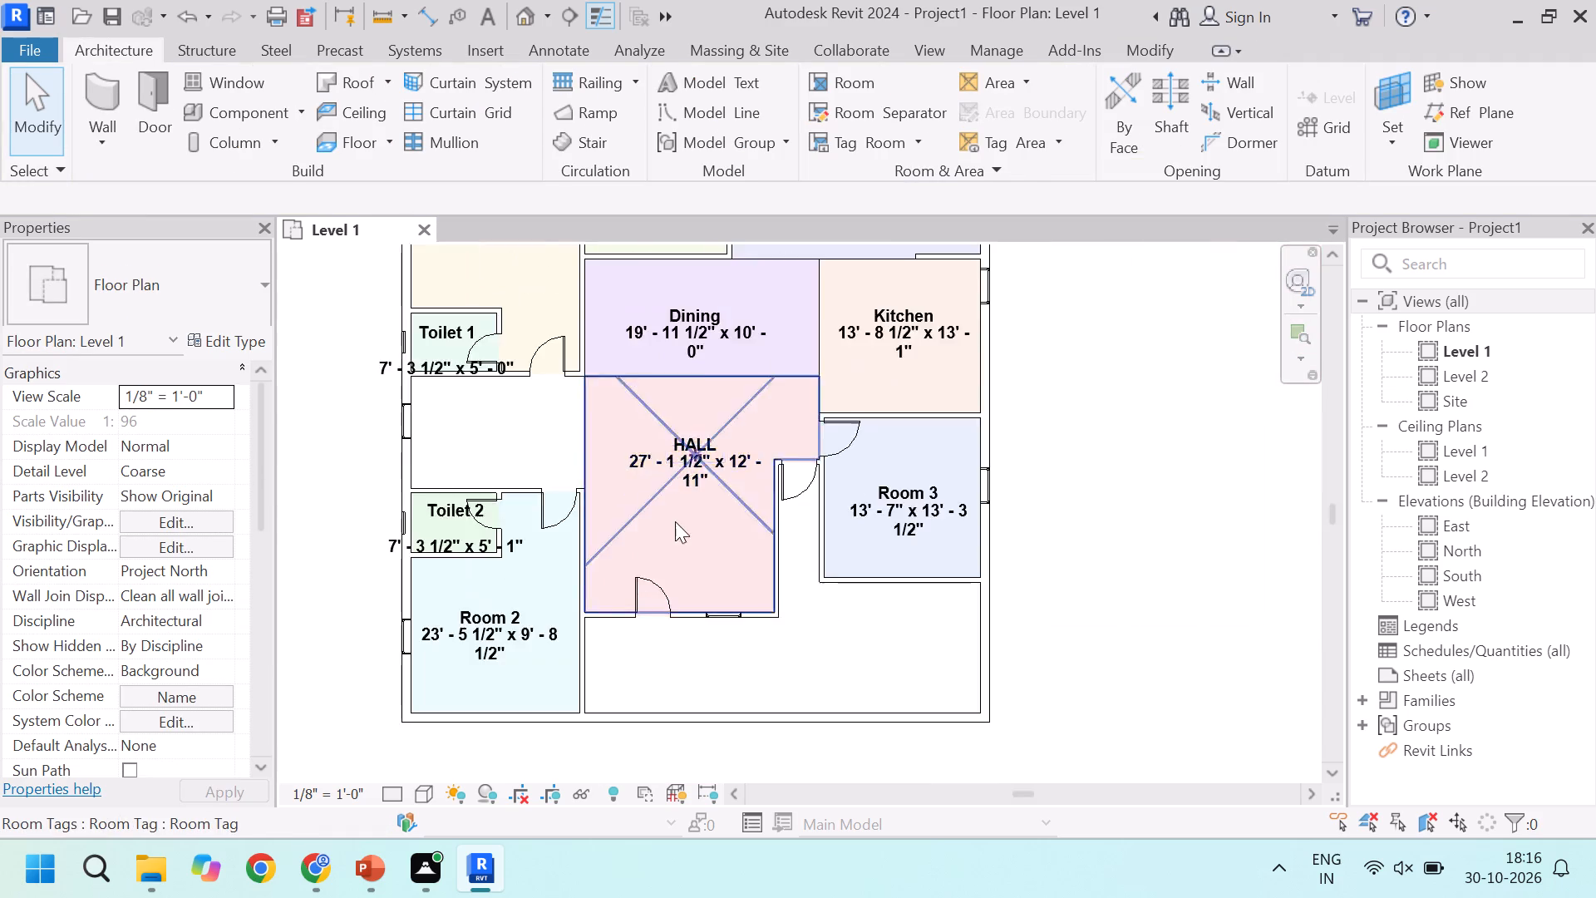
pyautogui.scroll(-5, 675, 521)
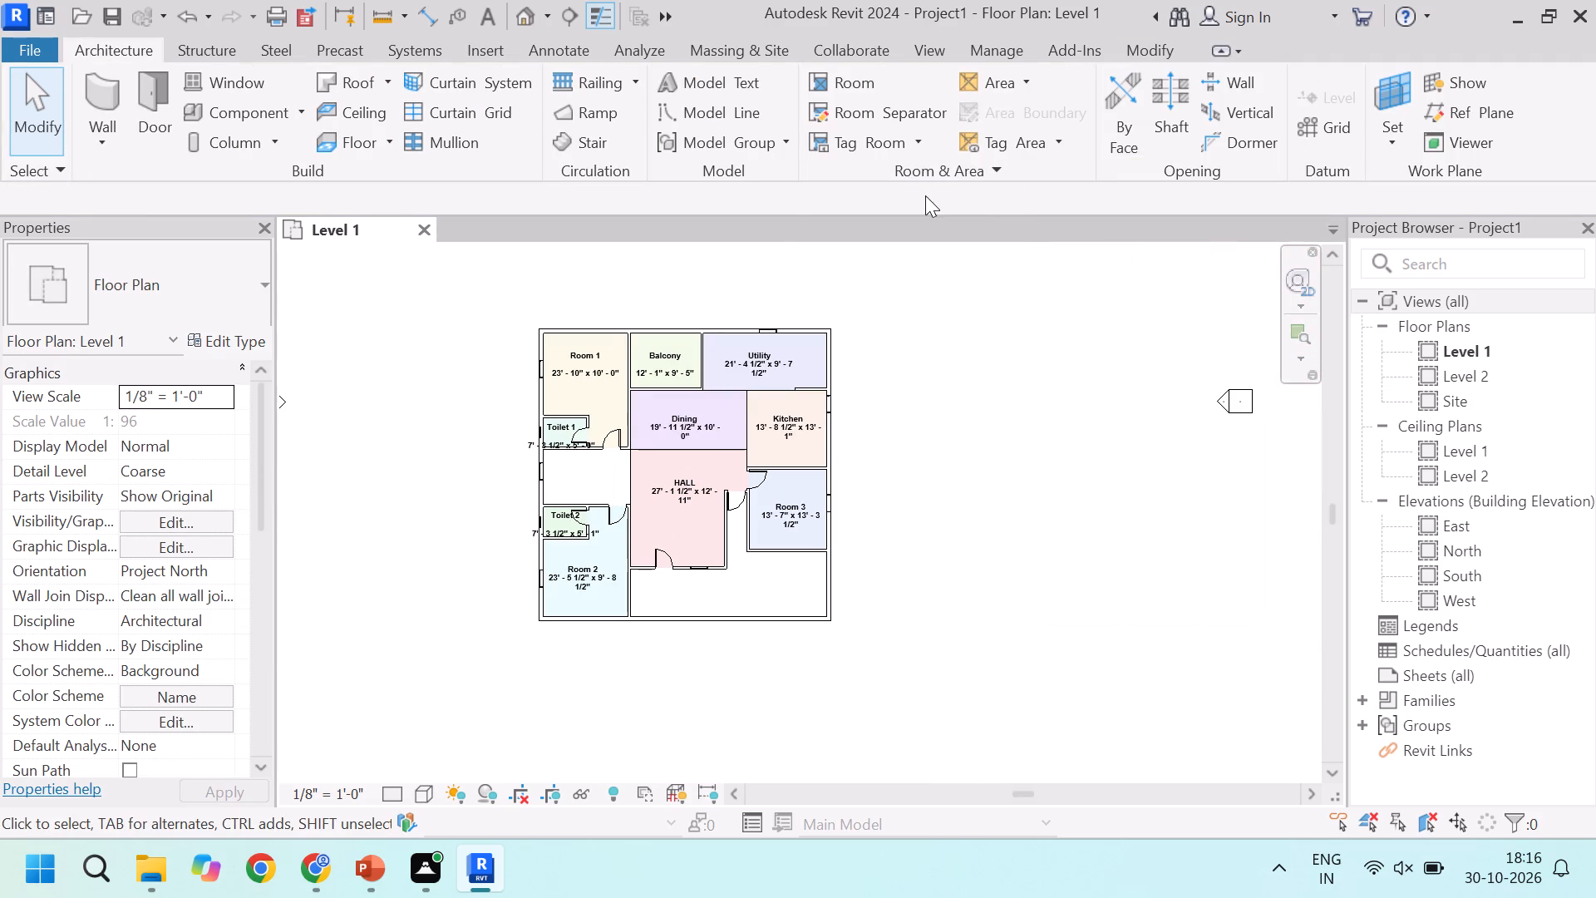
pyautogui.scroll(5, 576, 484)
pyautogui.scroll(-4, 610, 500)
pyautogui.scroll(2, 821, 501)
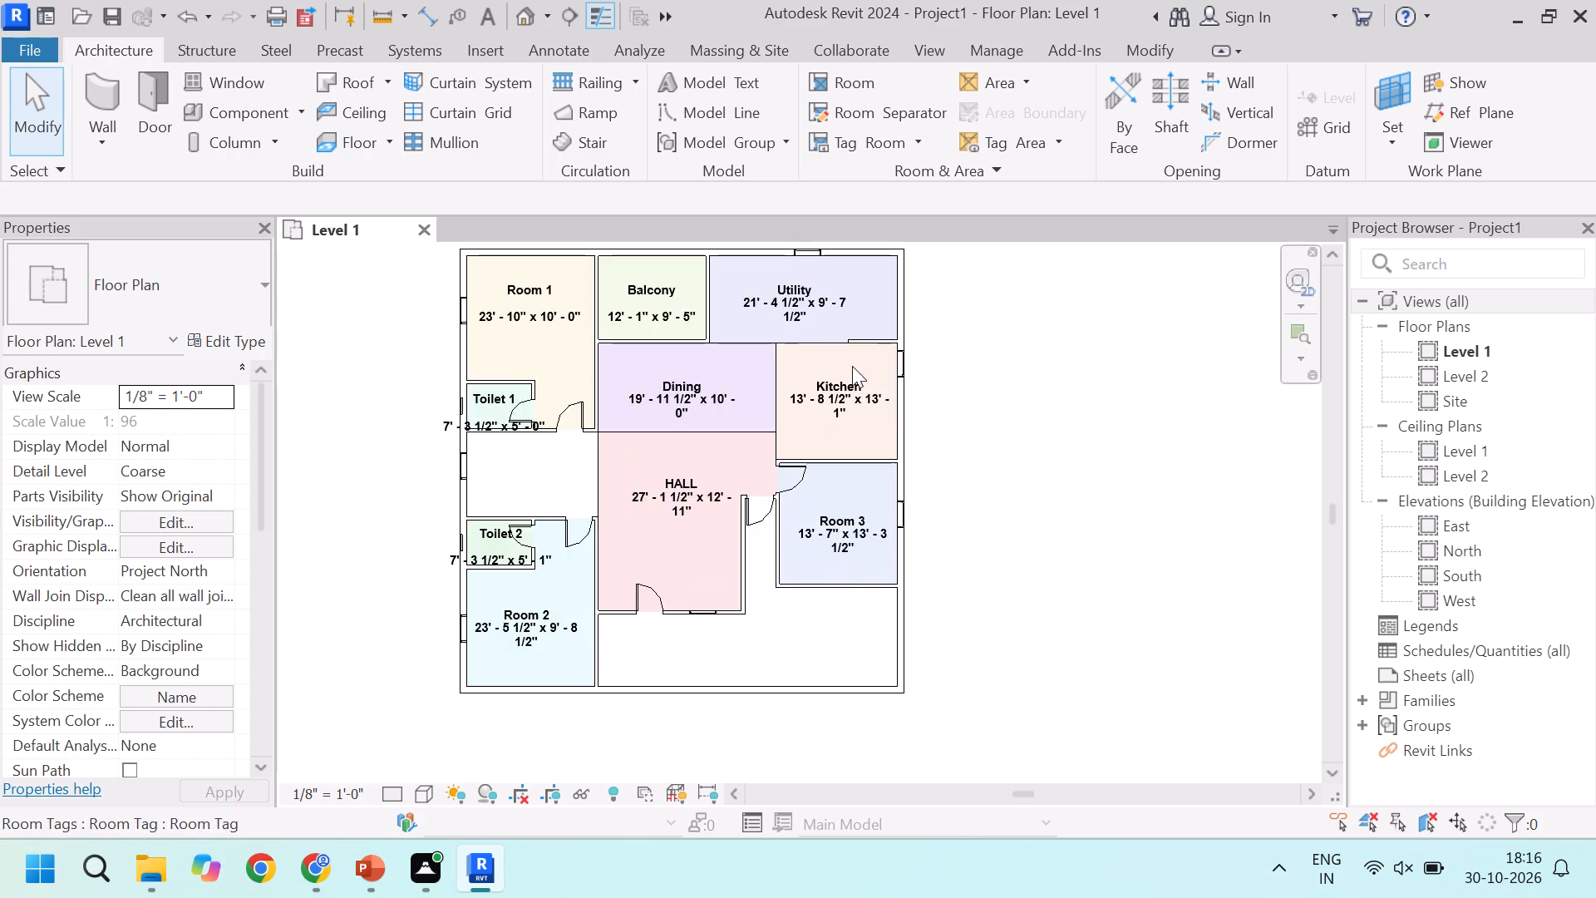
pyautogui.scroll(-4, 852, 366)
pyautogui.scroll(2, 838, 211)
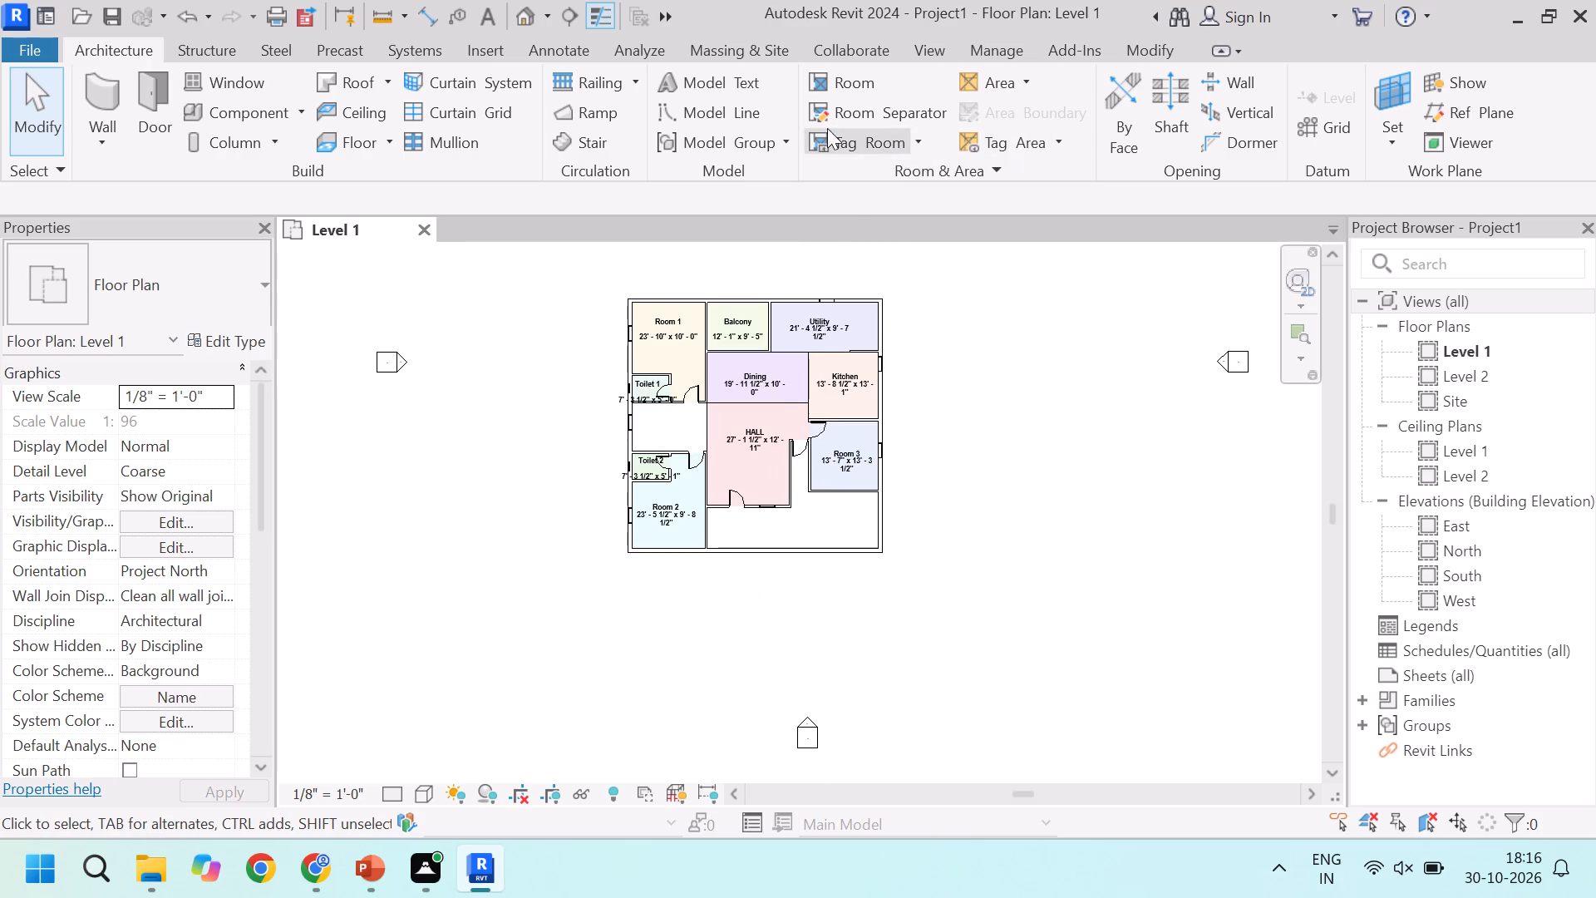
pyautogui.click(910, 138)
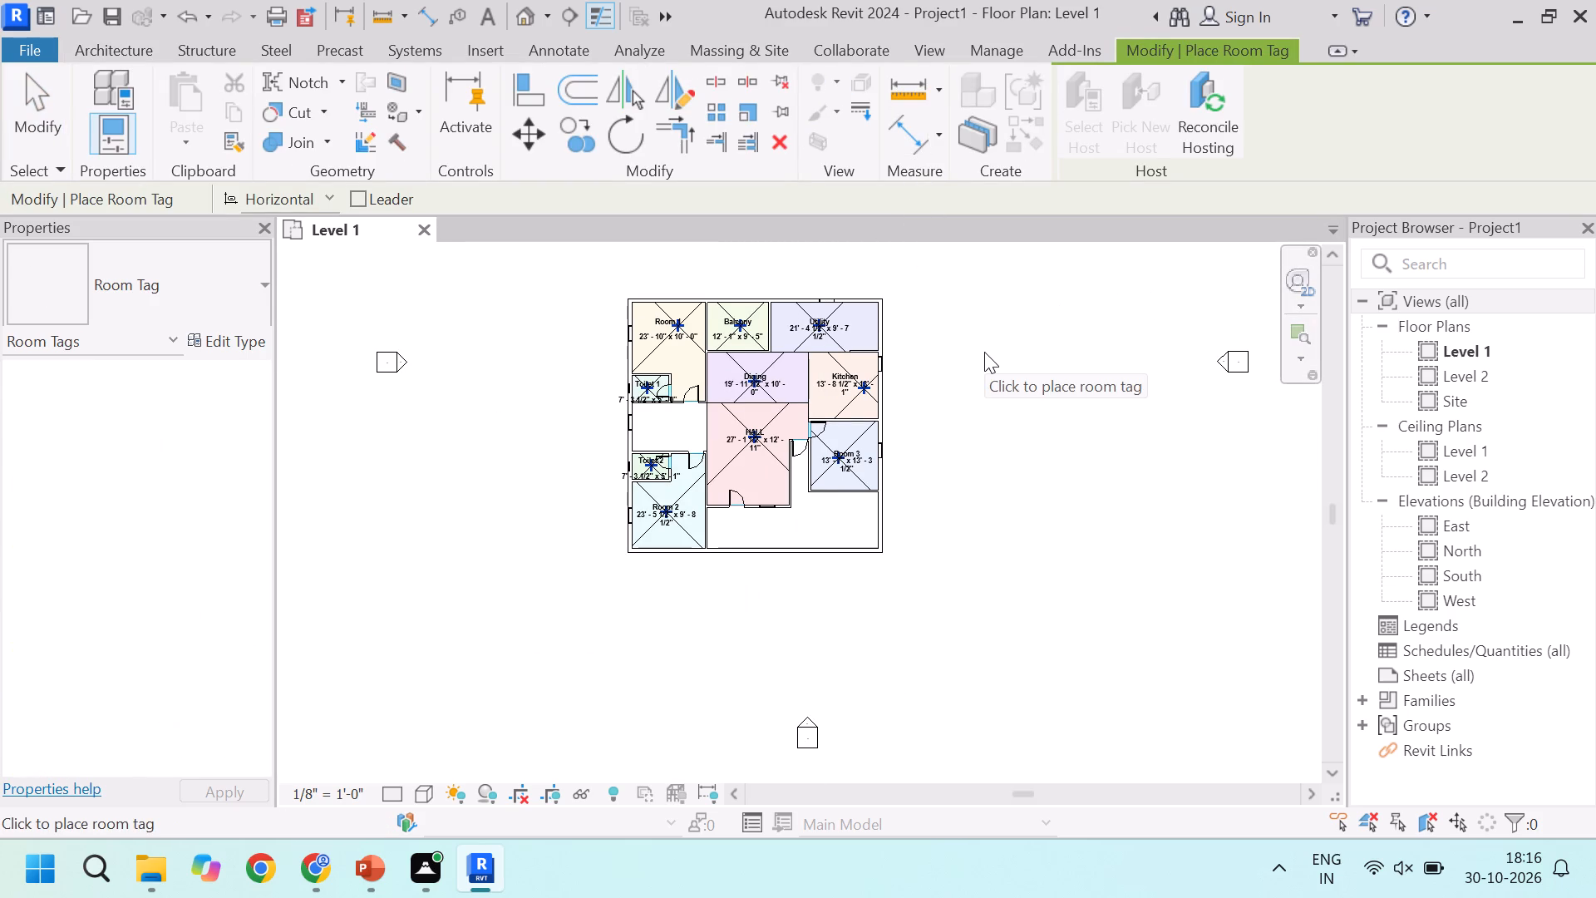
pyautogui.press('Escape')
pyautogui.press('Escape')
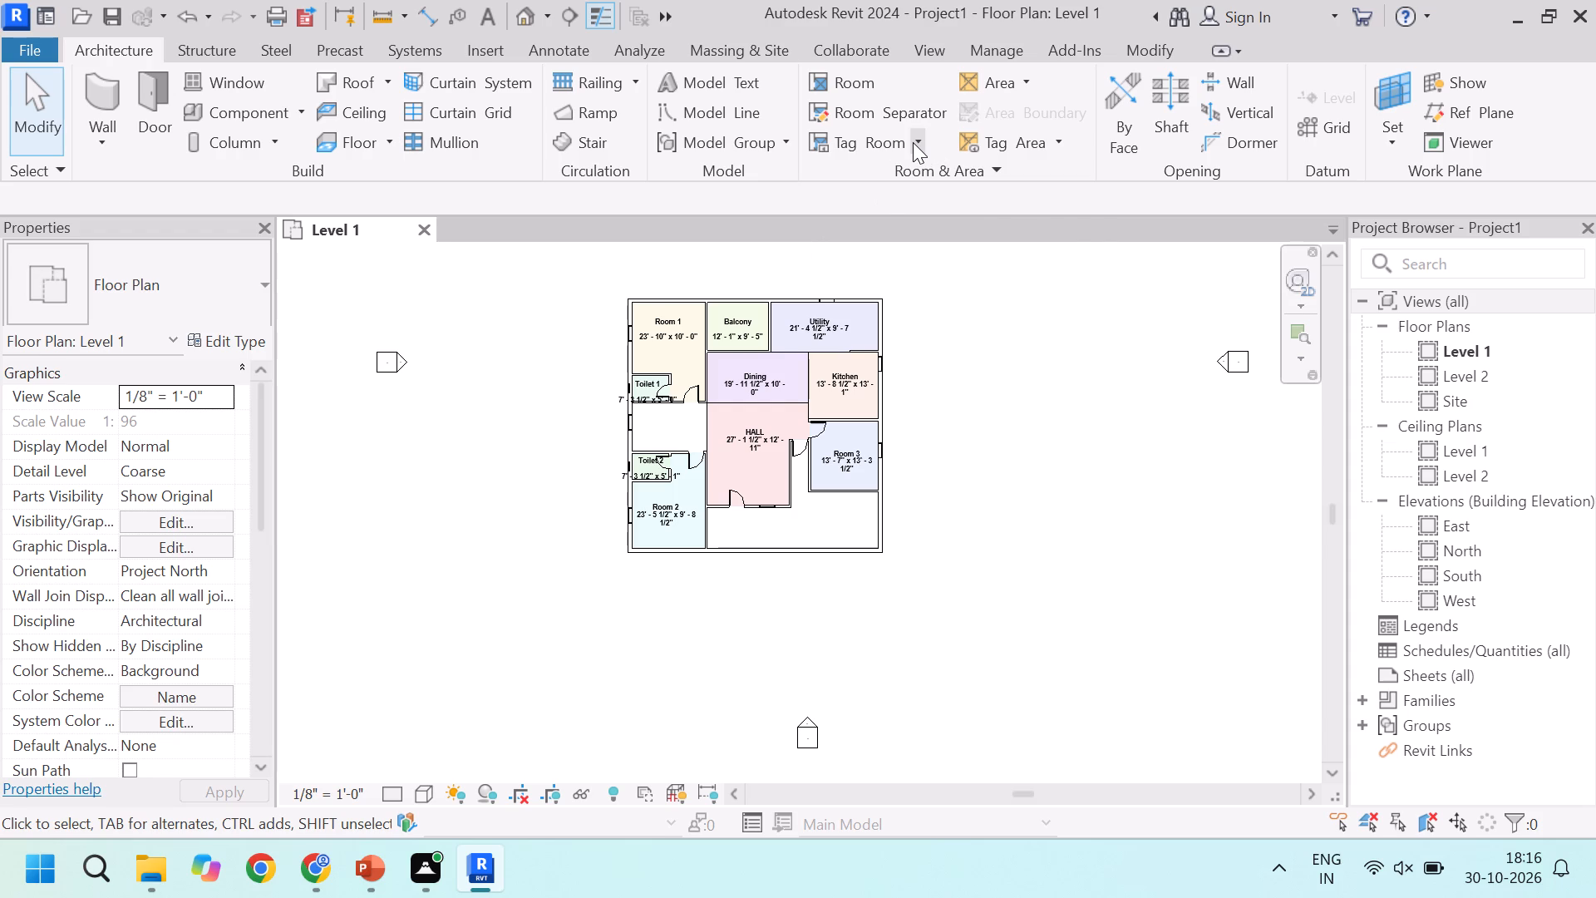
# Tag all untagged doors and windows in the current view with Door Tag and Window Tag, horizontal and without leaders.
pyautogui.click(914, 144)
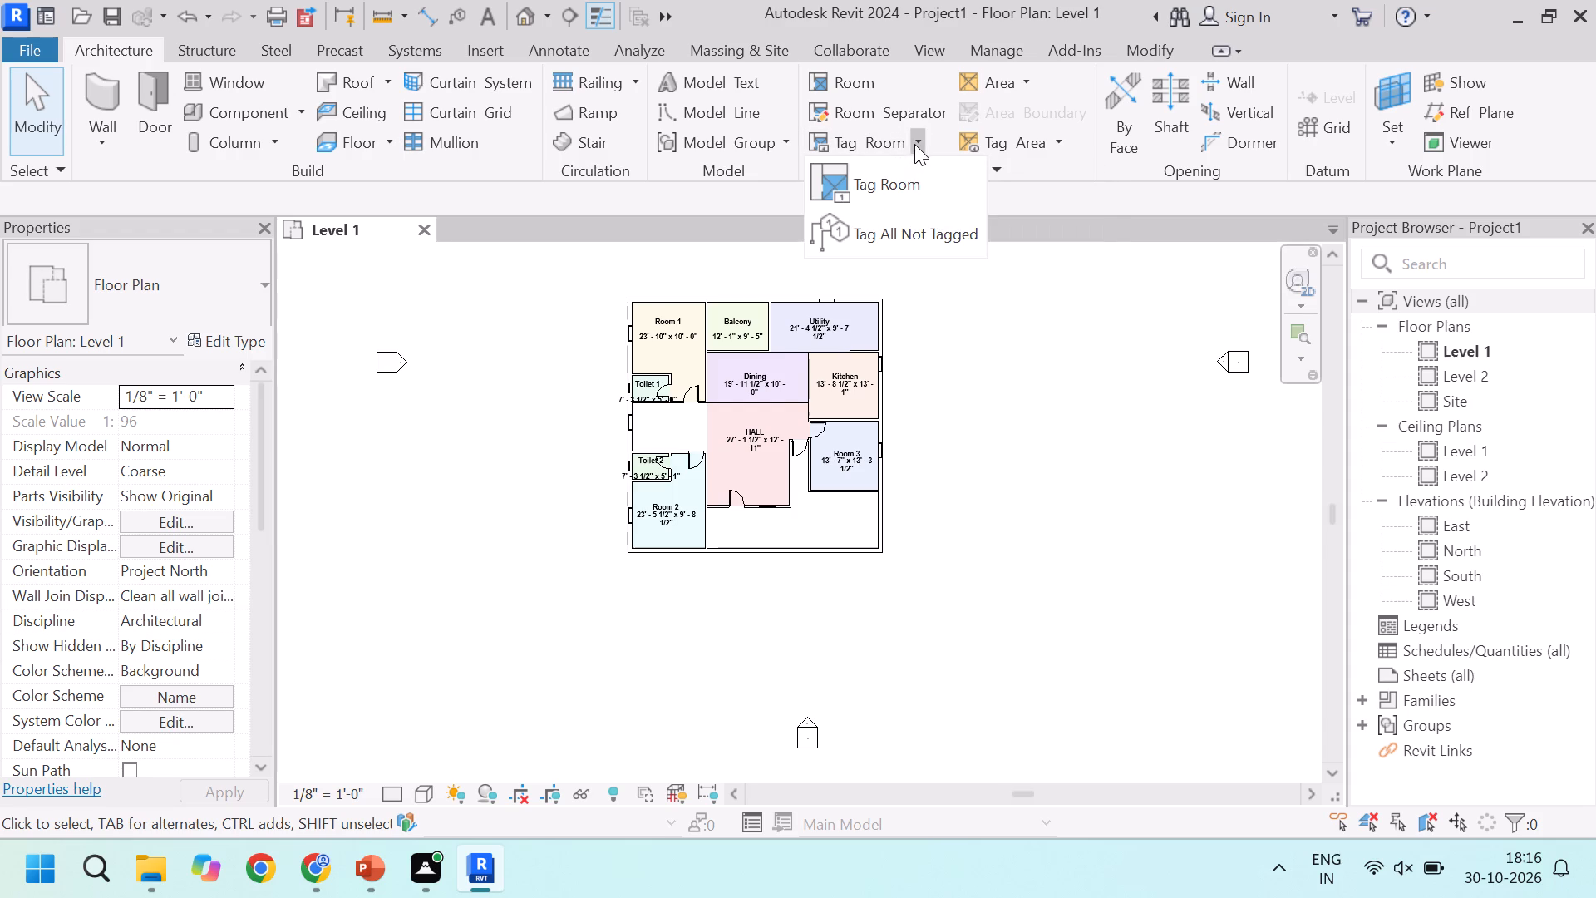
pyautogui.click(894, 239)
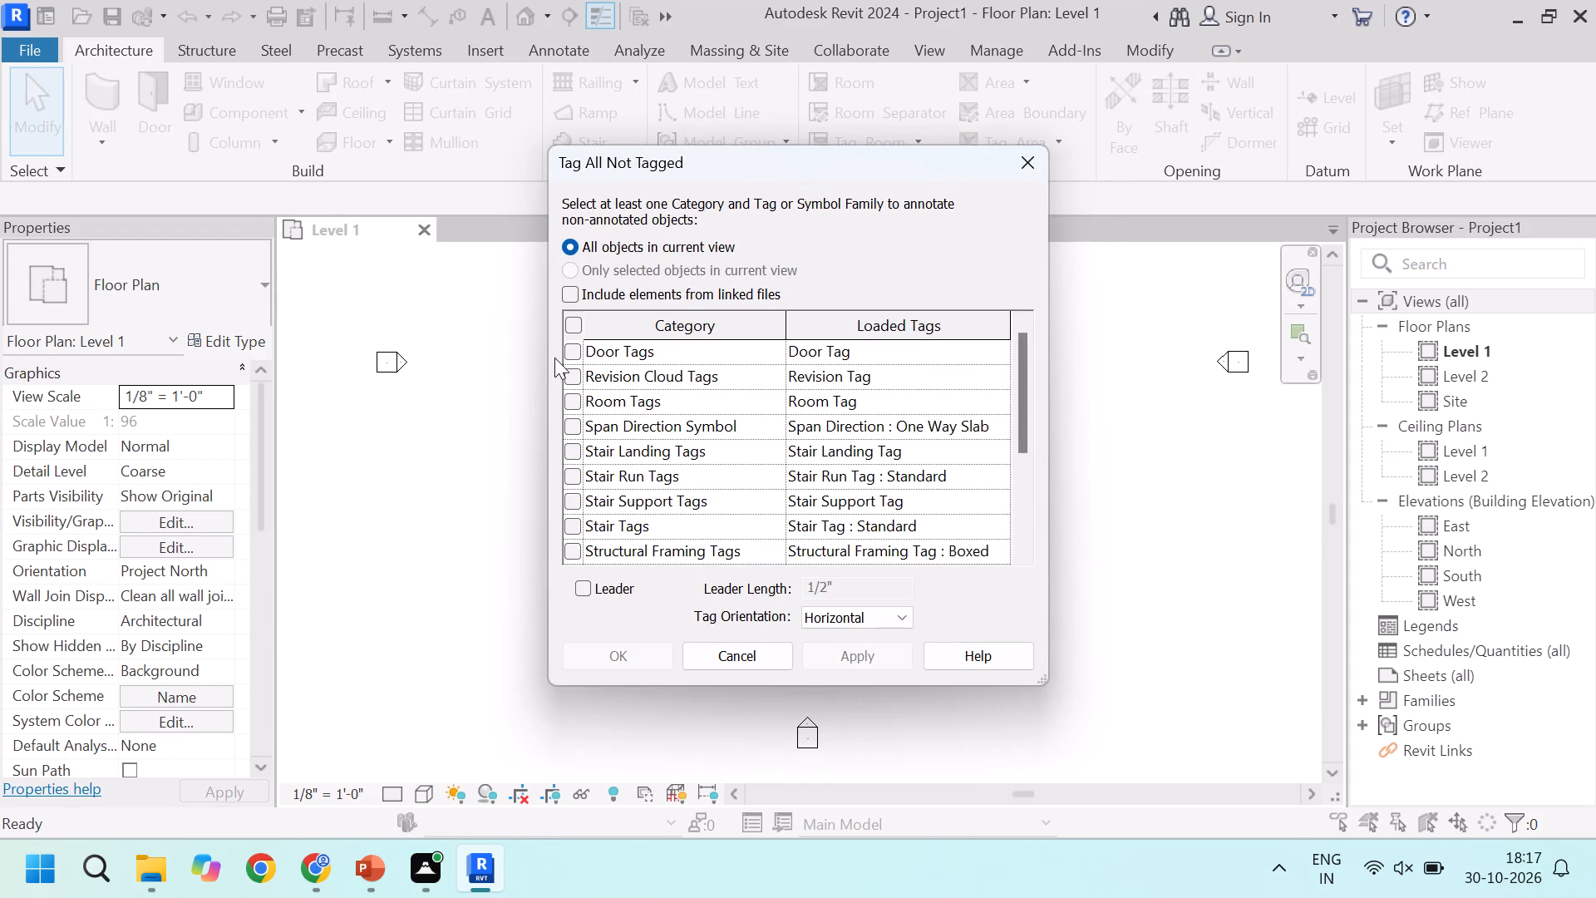
pyautogui.click(575, 352)
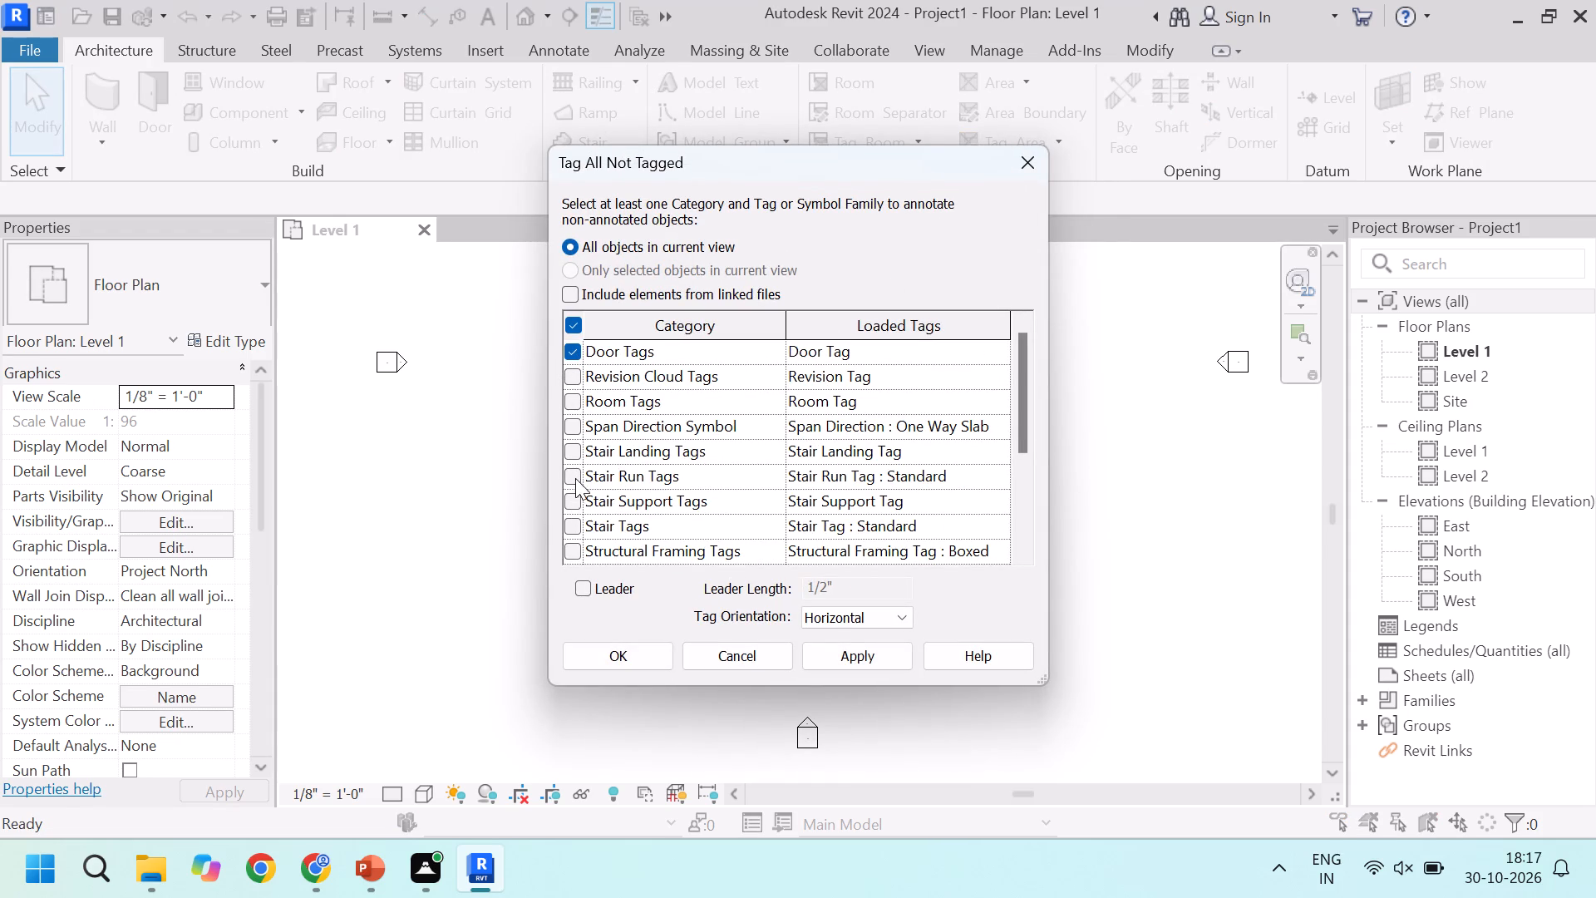
pyautogui.scroll(-3, 588, 465)
pyautogui.click(569, 503)
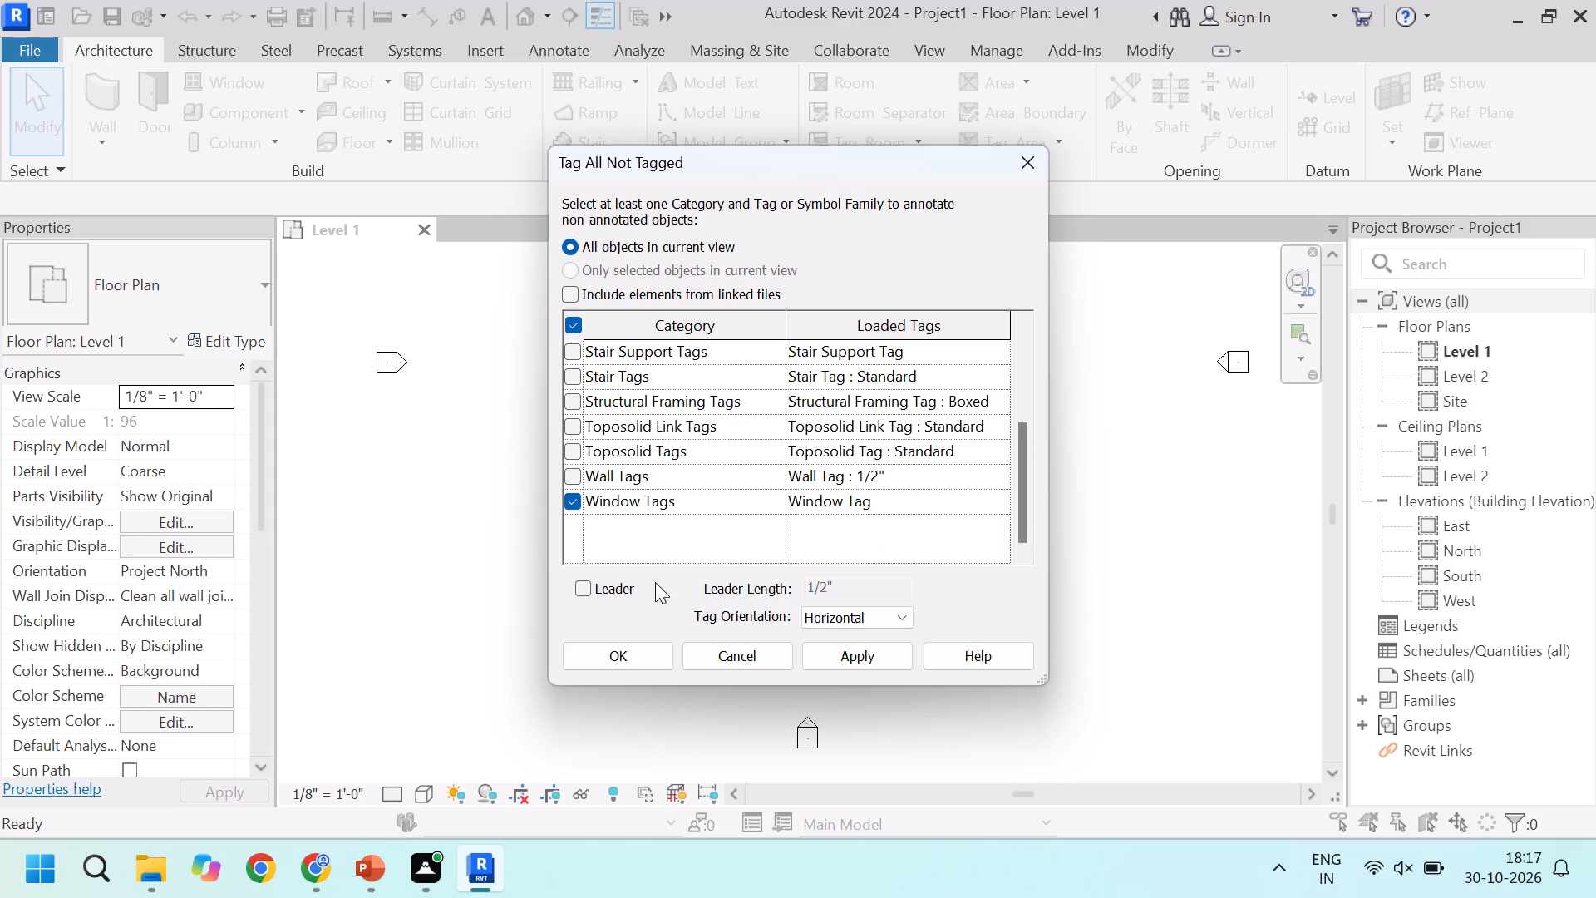
pyautogui.click(849, 658)
pyautogui.click(628, 662)
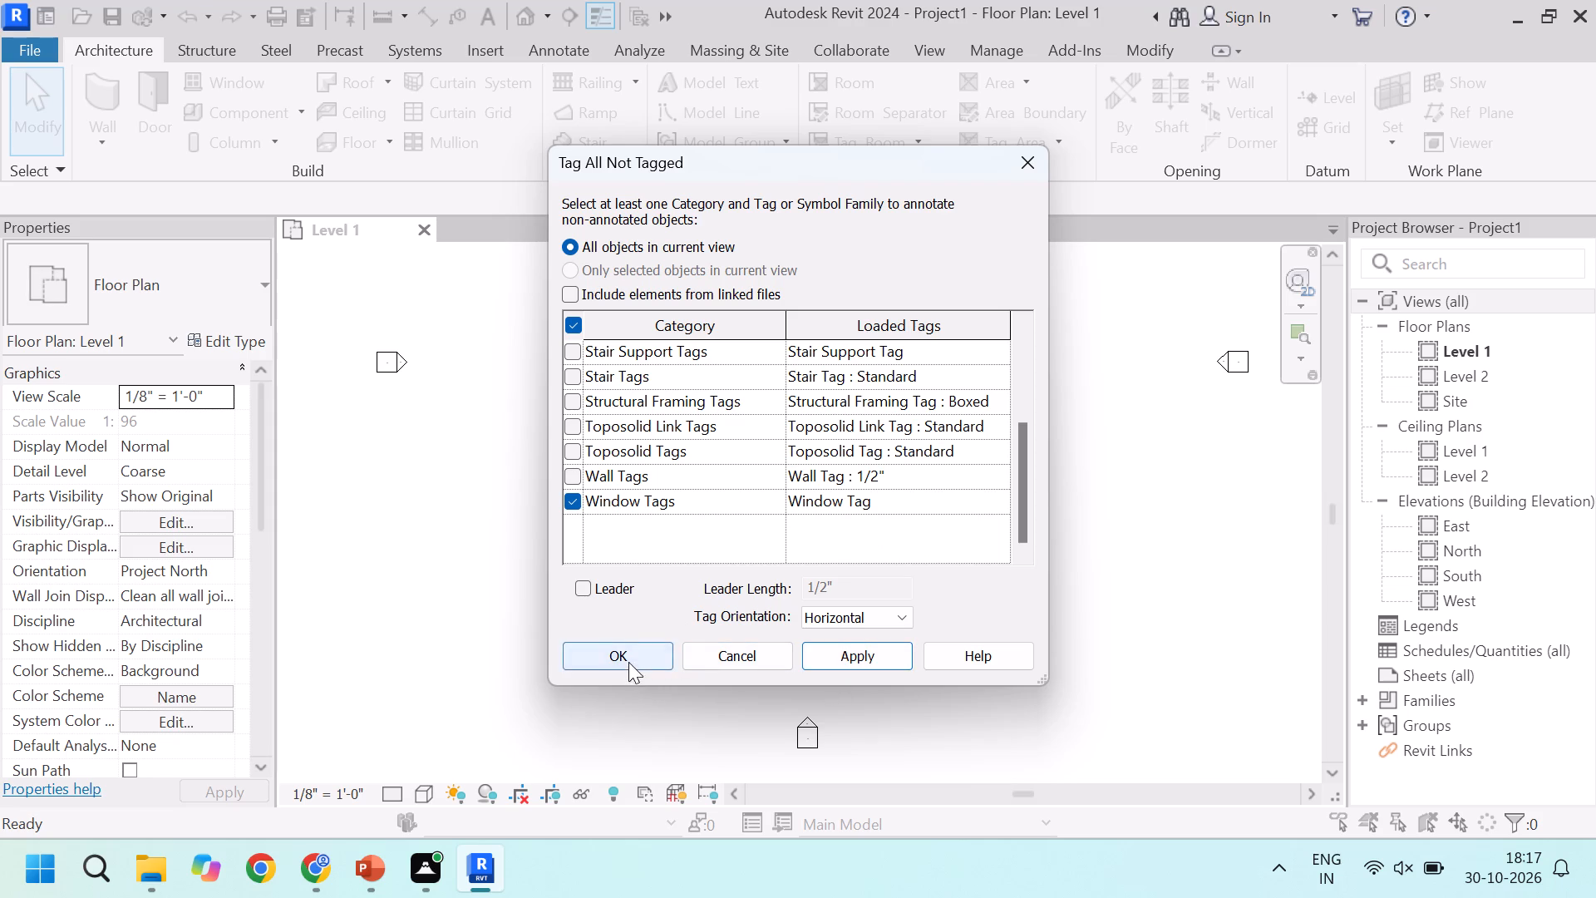
# Change the type mark in the tag of the HALL's exterior window to W1, accepting the change for the whole window type.
pyautogui.scroll(4, 876, 449)
pyautogui.scroll(5, 732, 432)
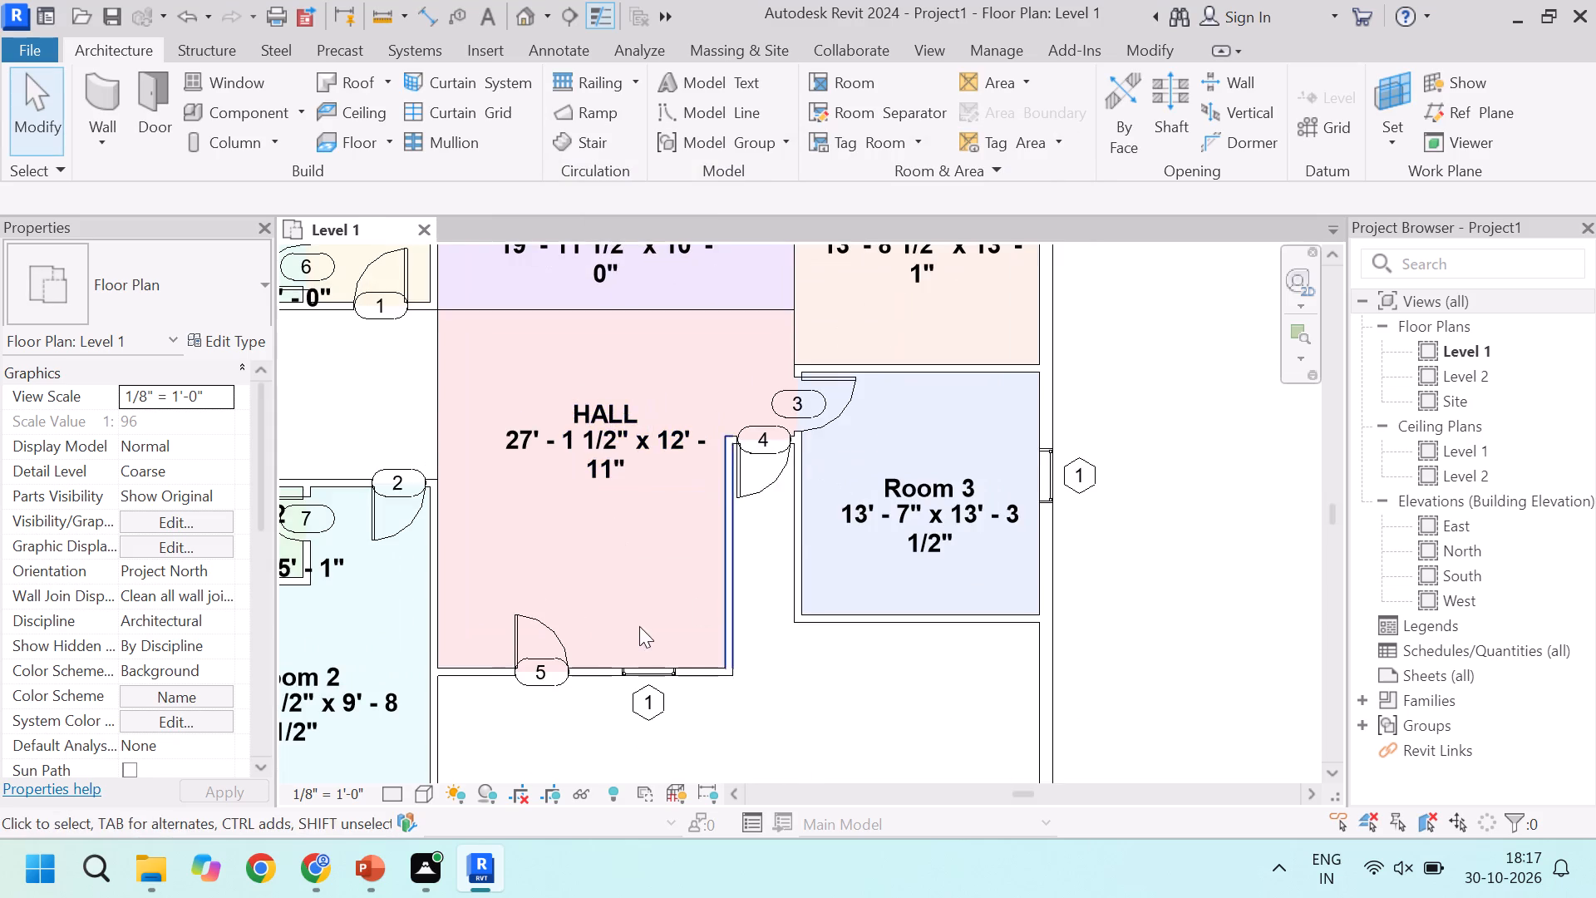
pyautogui.scroll(-3, 640, 627)
pyautogui.scroll(5, 646, 662)
pyautogui.scroll(3, 520, 612)
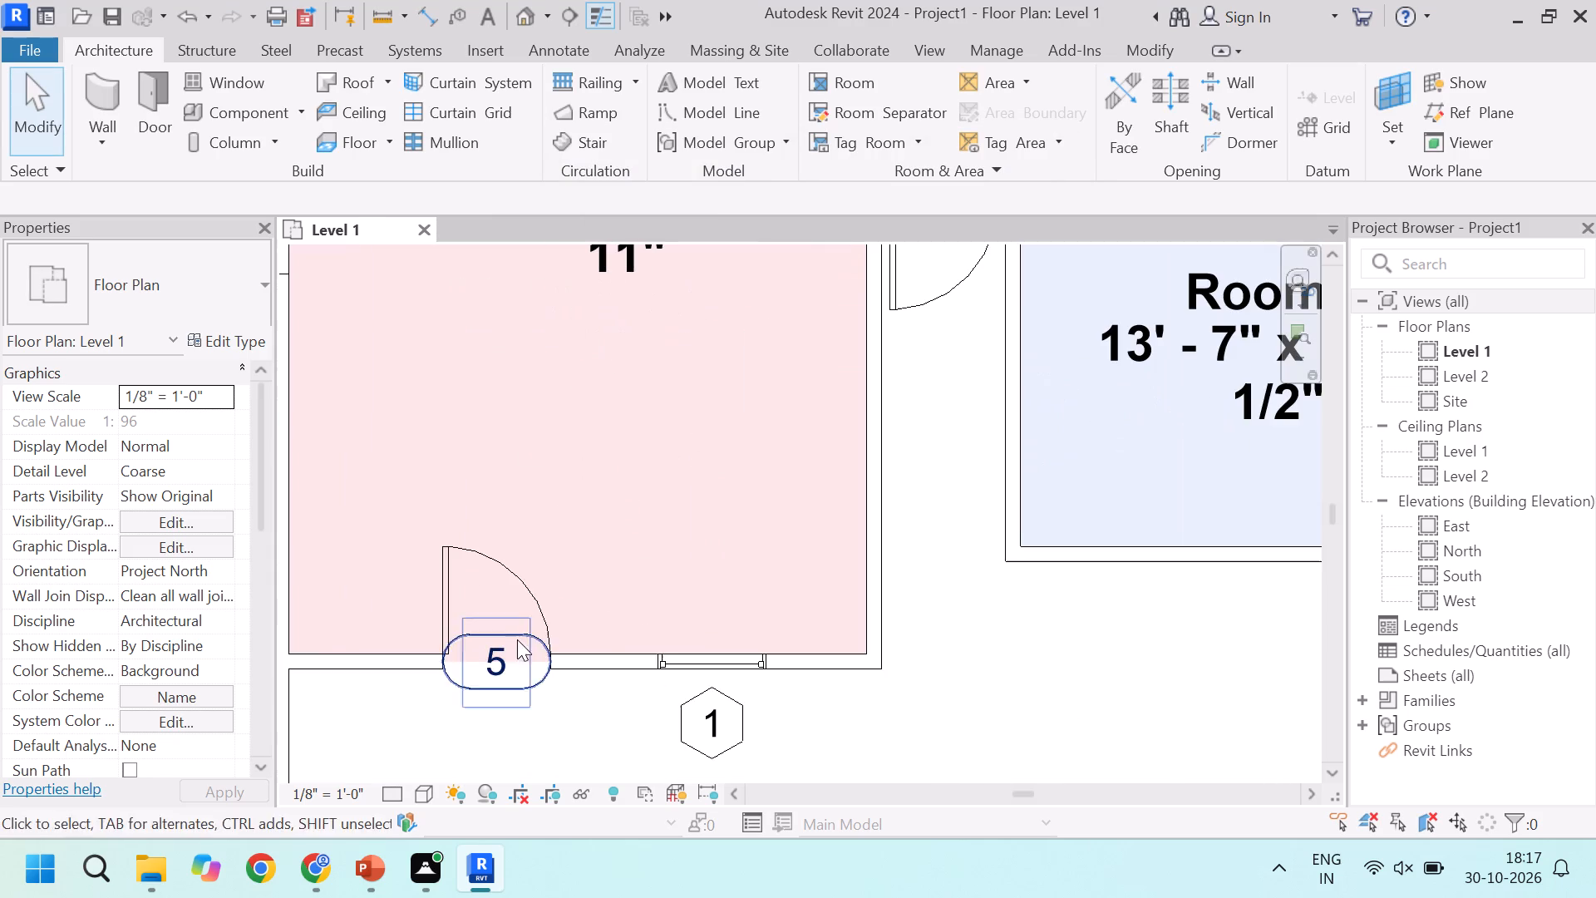
pyautogui.scroll(-3, 530, 654)
pyautogui.scroll(5, 499, 662)
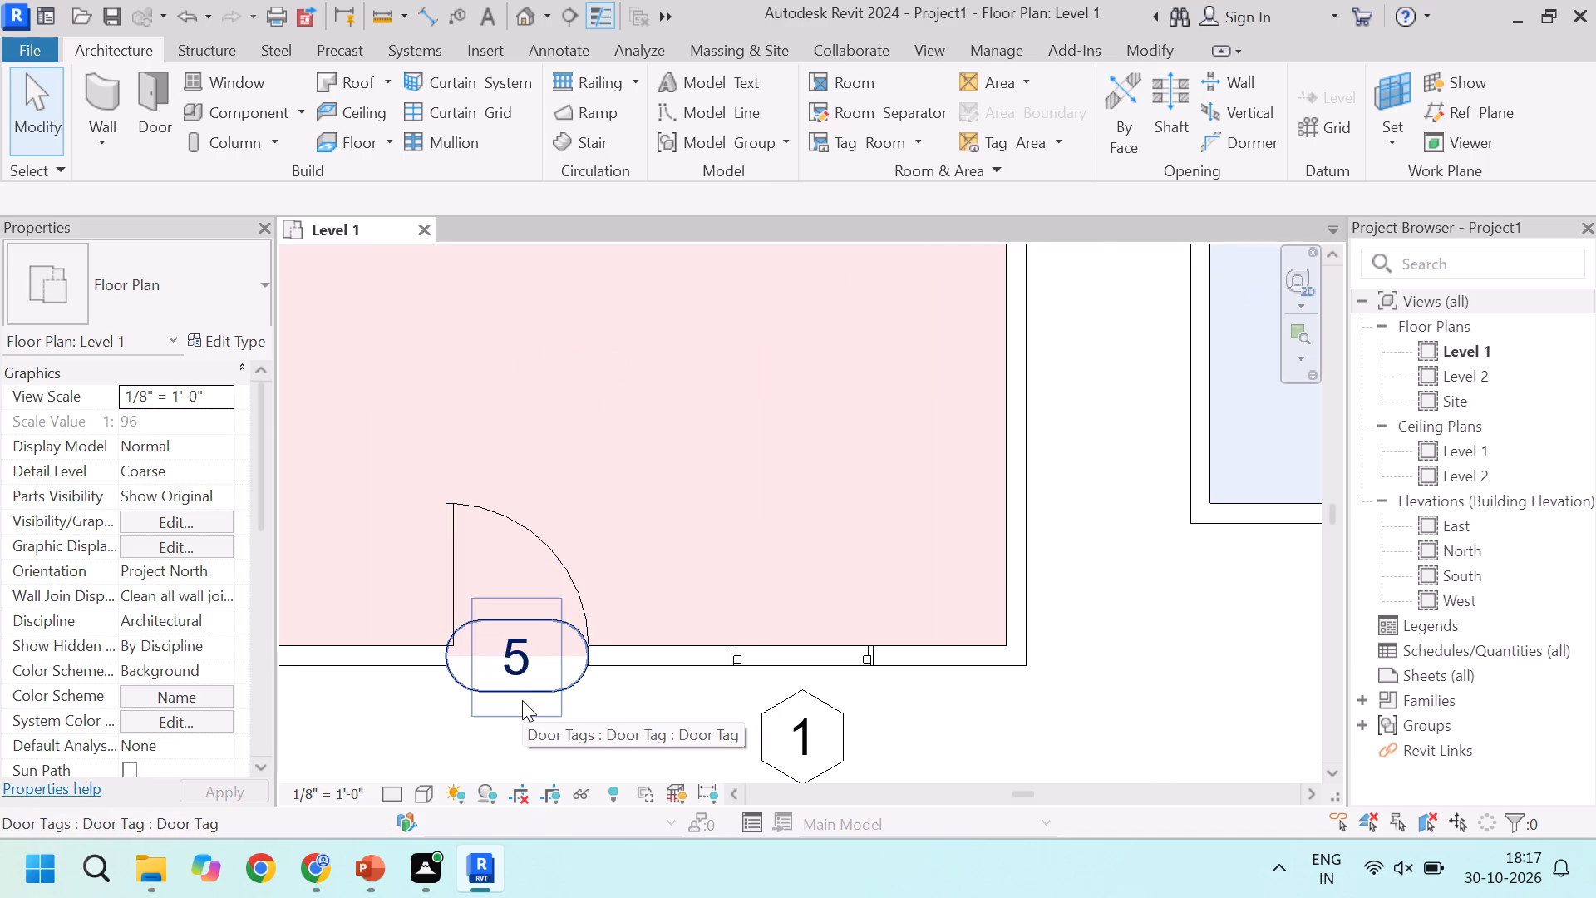
pyautogui.scroll(-7, 522, 700)
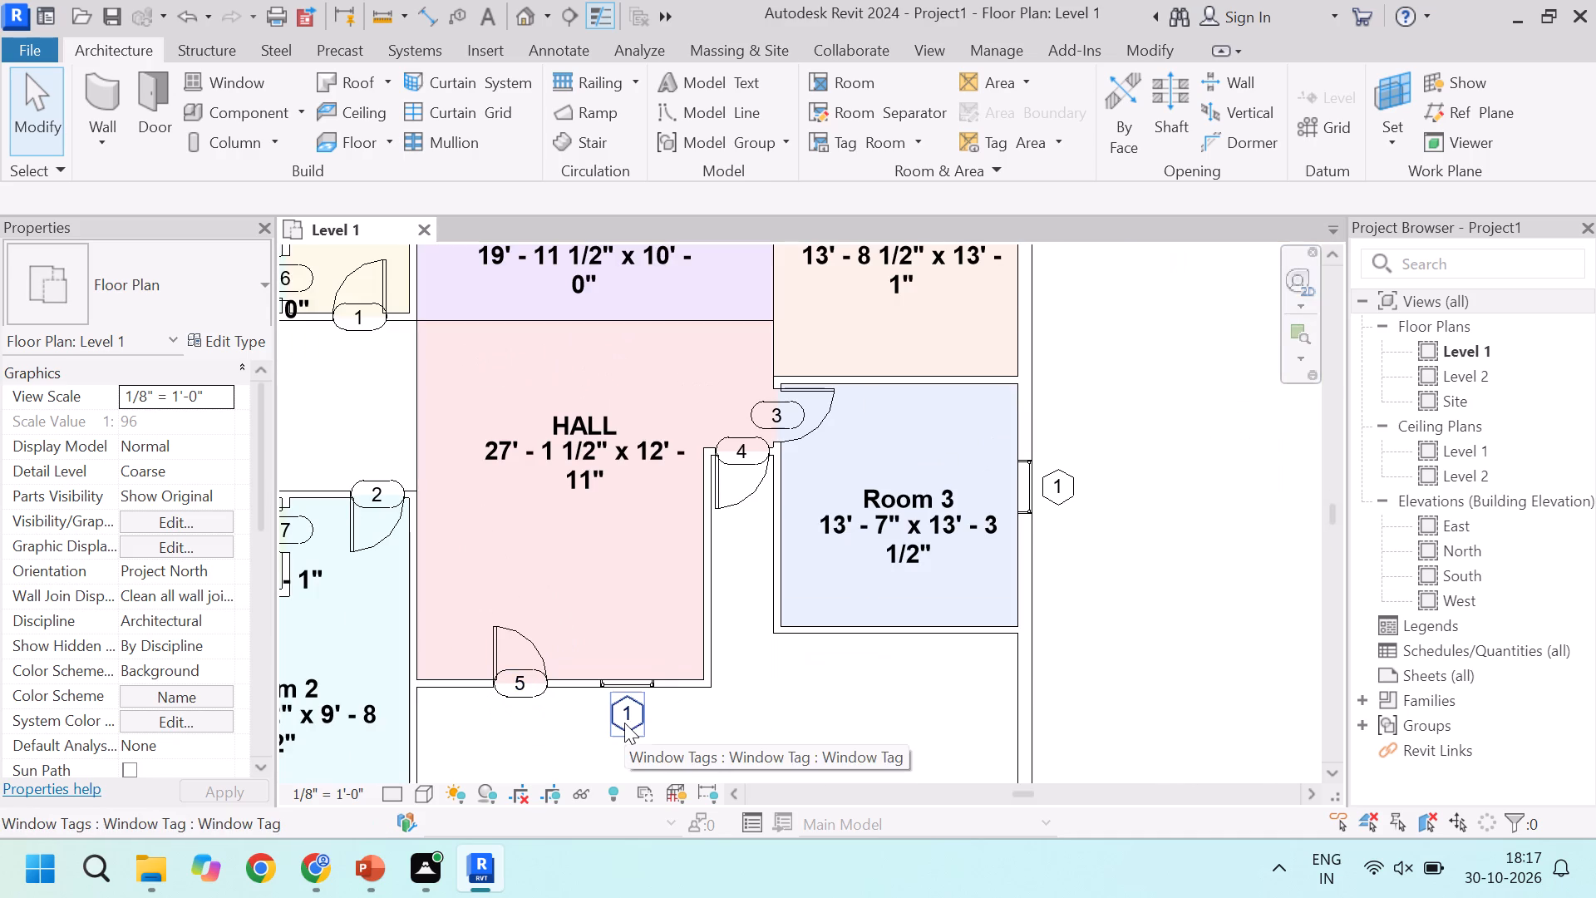
pyautogui.click(624, 723)
pyautogui.doubleClick(638, 714)
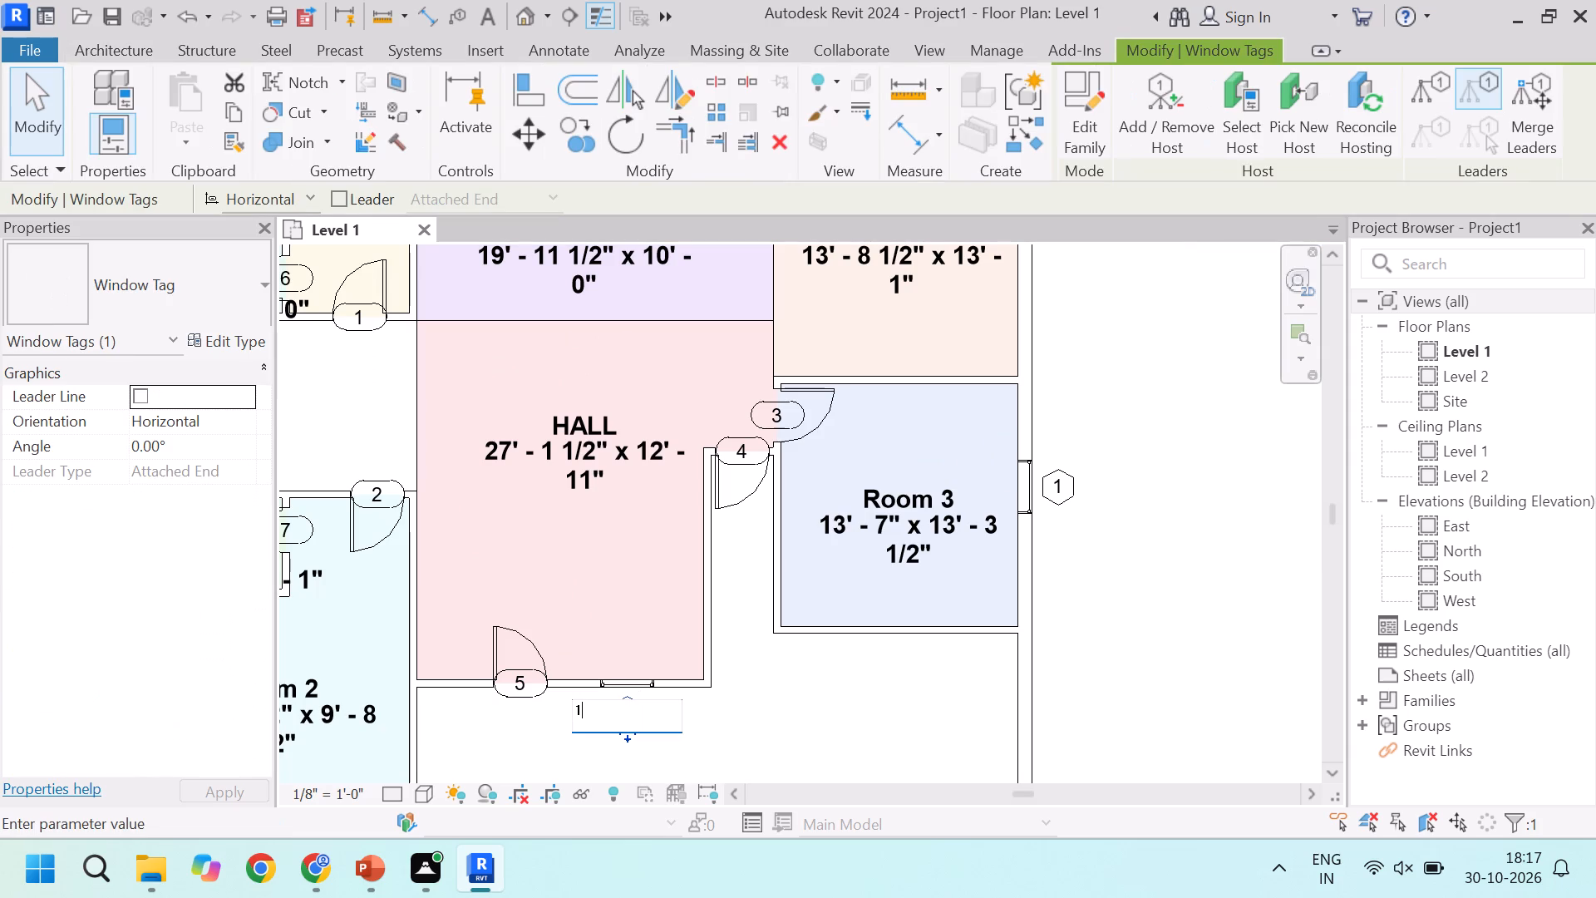
pyautogui.moveTo(638, 714); pyautogui.dragTo(551, 709)
pyautogui.write('W1')
pyautogui.click(1213, 642)
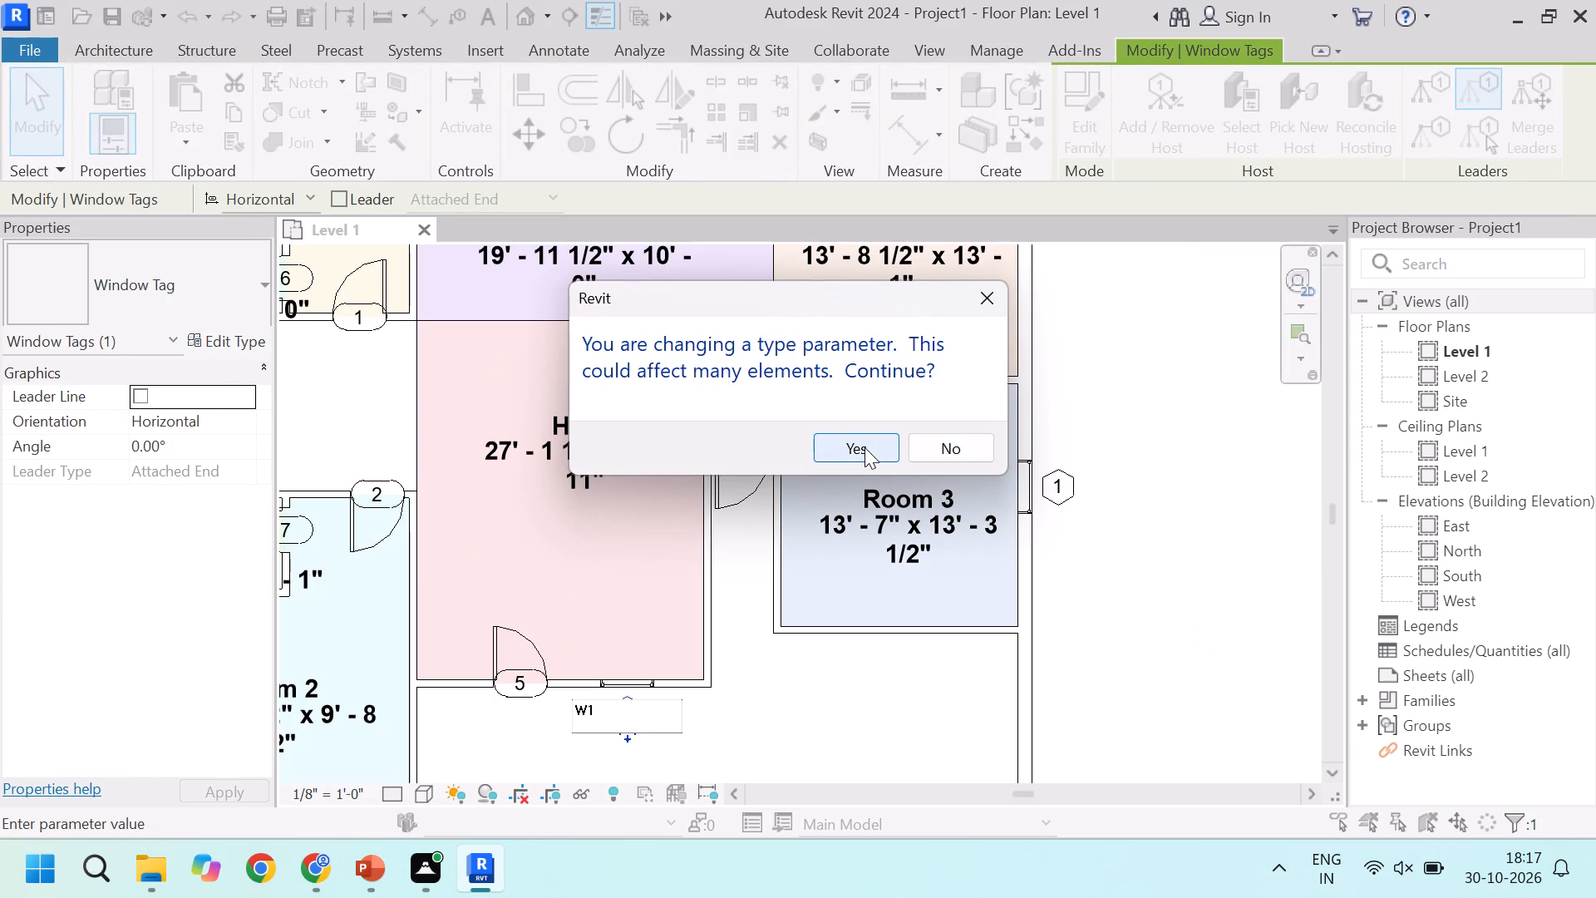
pyautogui.click(864, 447)
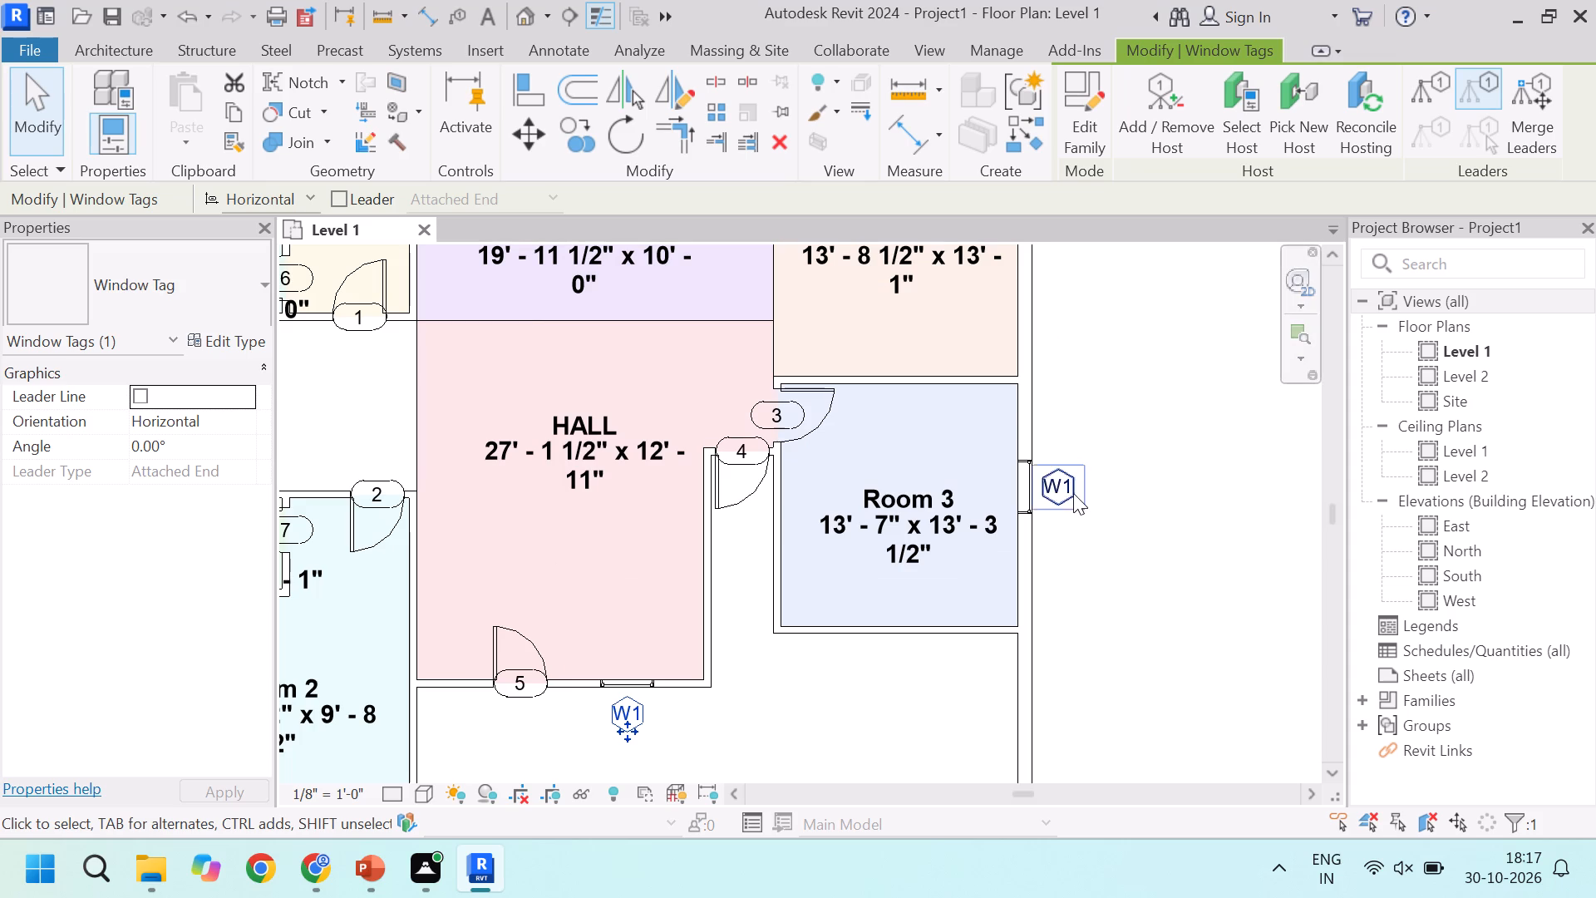
pyautogui.scroll(-3, 1073, 493)
pyautogui.click(1145, 530)
# Change the type mark in the tag of Toilet 1's louvered window to V1, accepting the change for the whole window type.
pyautogui.scroll(-4, 1083, 646)
pyautogui.scroll(4, 1052, 456)
pyautogui.scroll(-3, 869, 384)
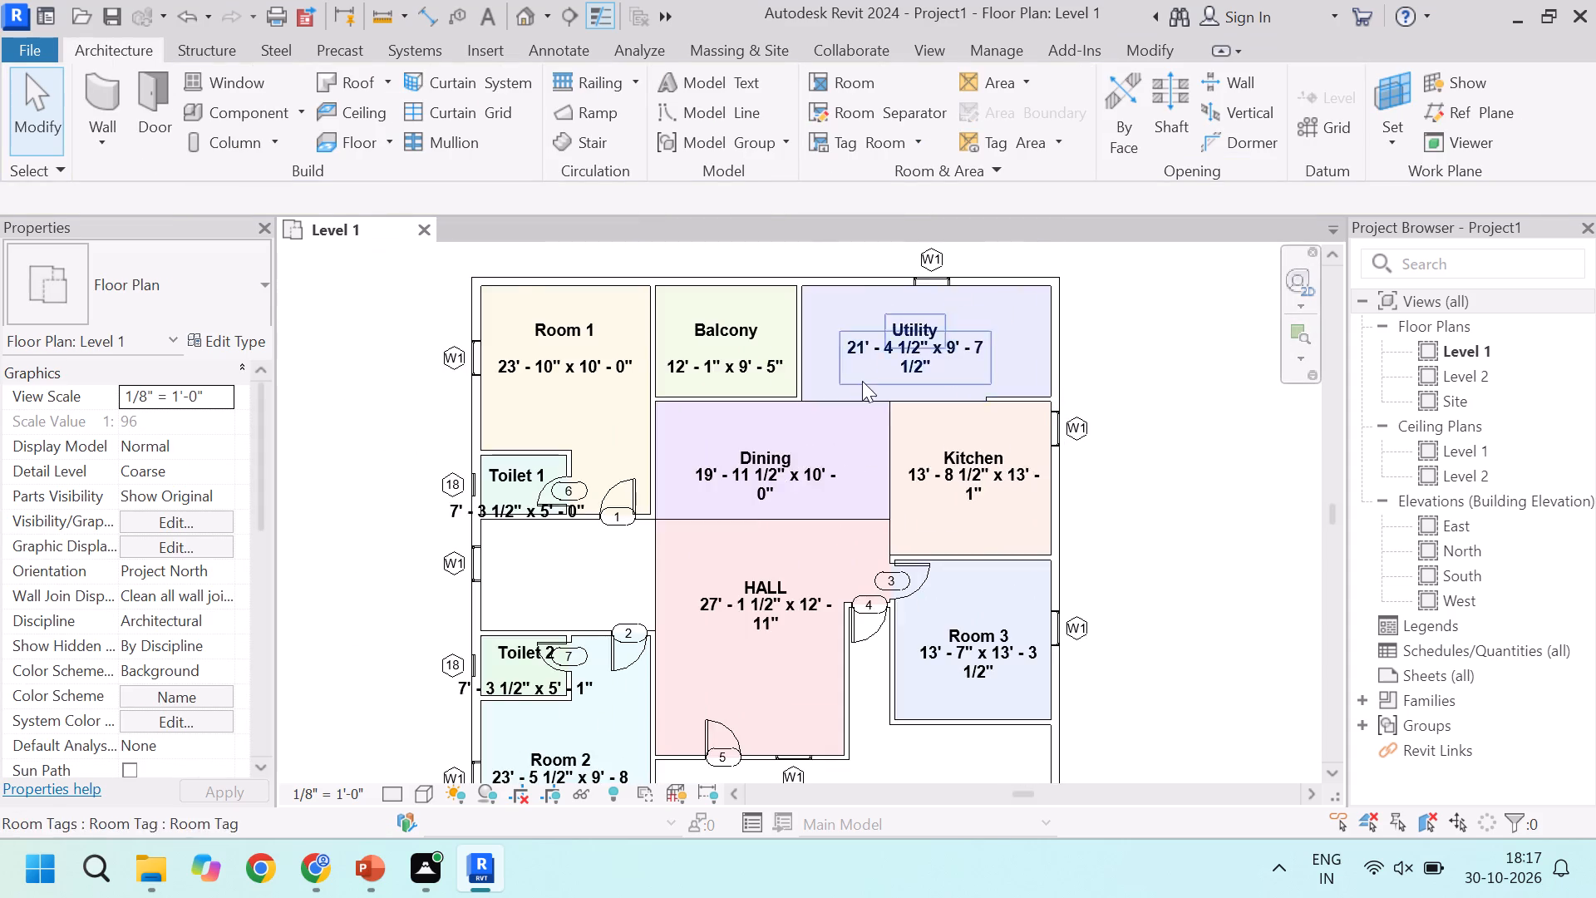
pyautogui.scroll(3, 515, 427)
pyautogui.scroll(10, 649, 456)
pyautogui.scroll(-4, 639, 501)
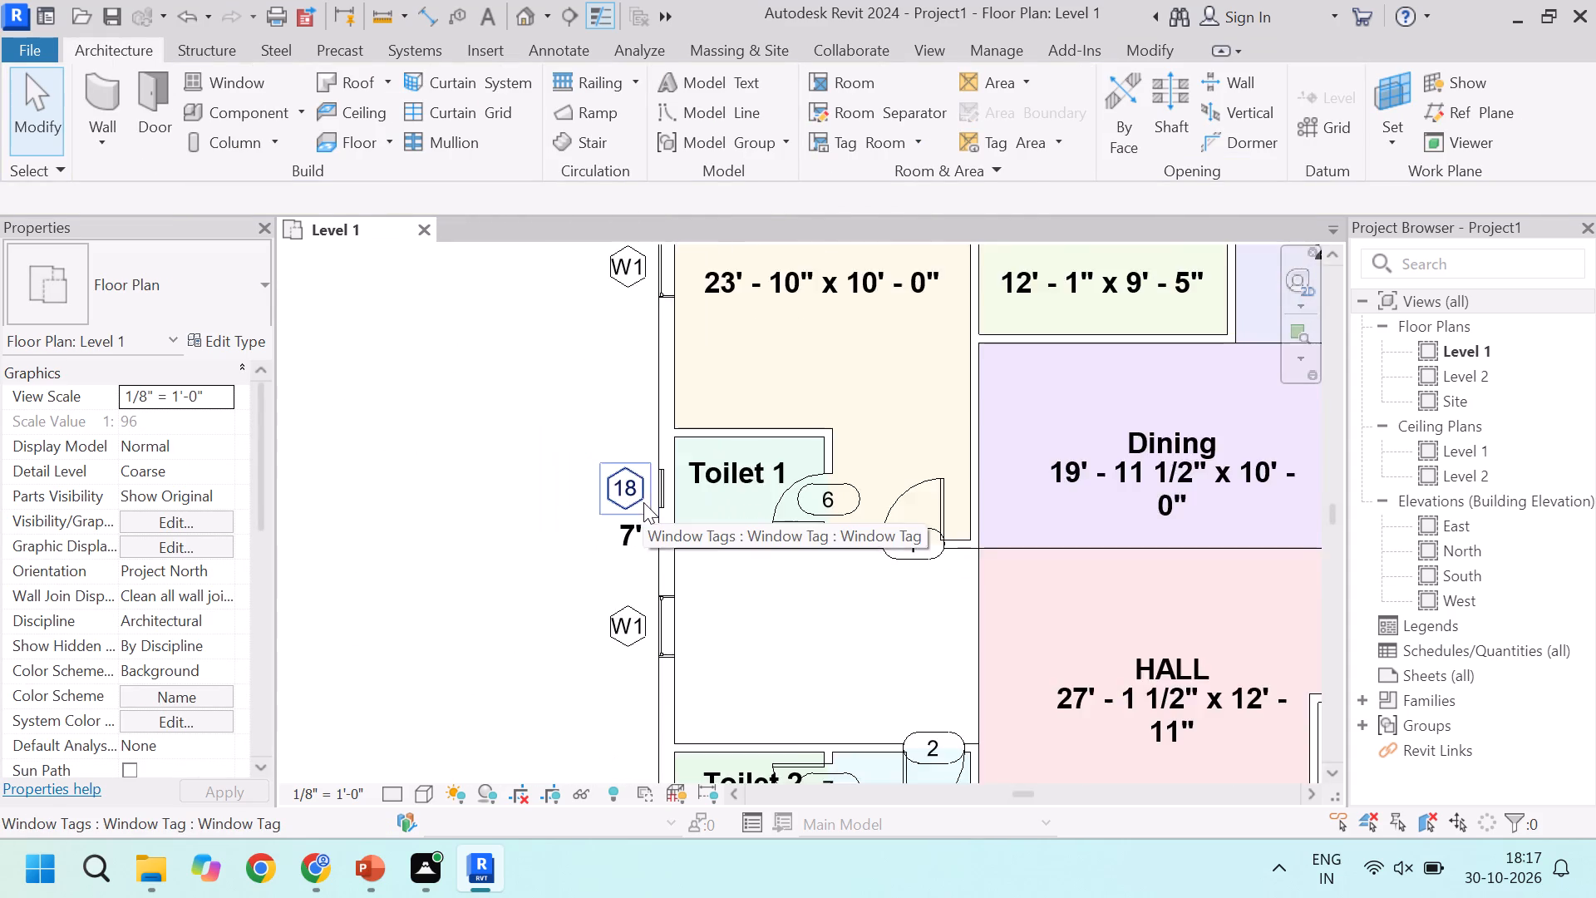
pyautogui.scroll(-5, 643, 502)
pyautogui.scroll(10, 622, 515)
pyautogui.doubleClick(664, 461)
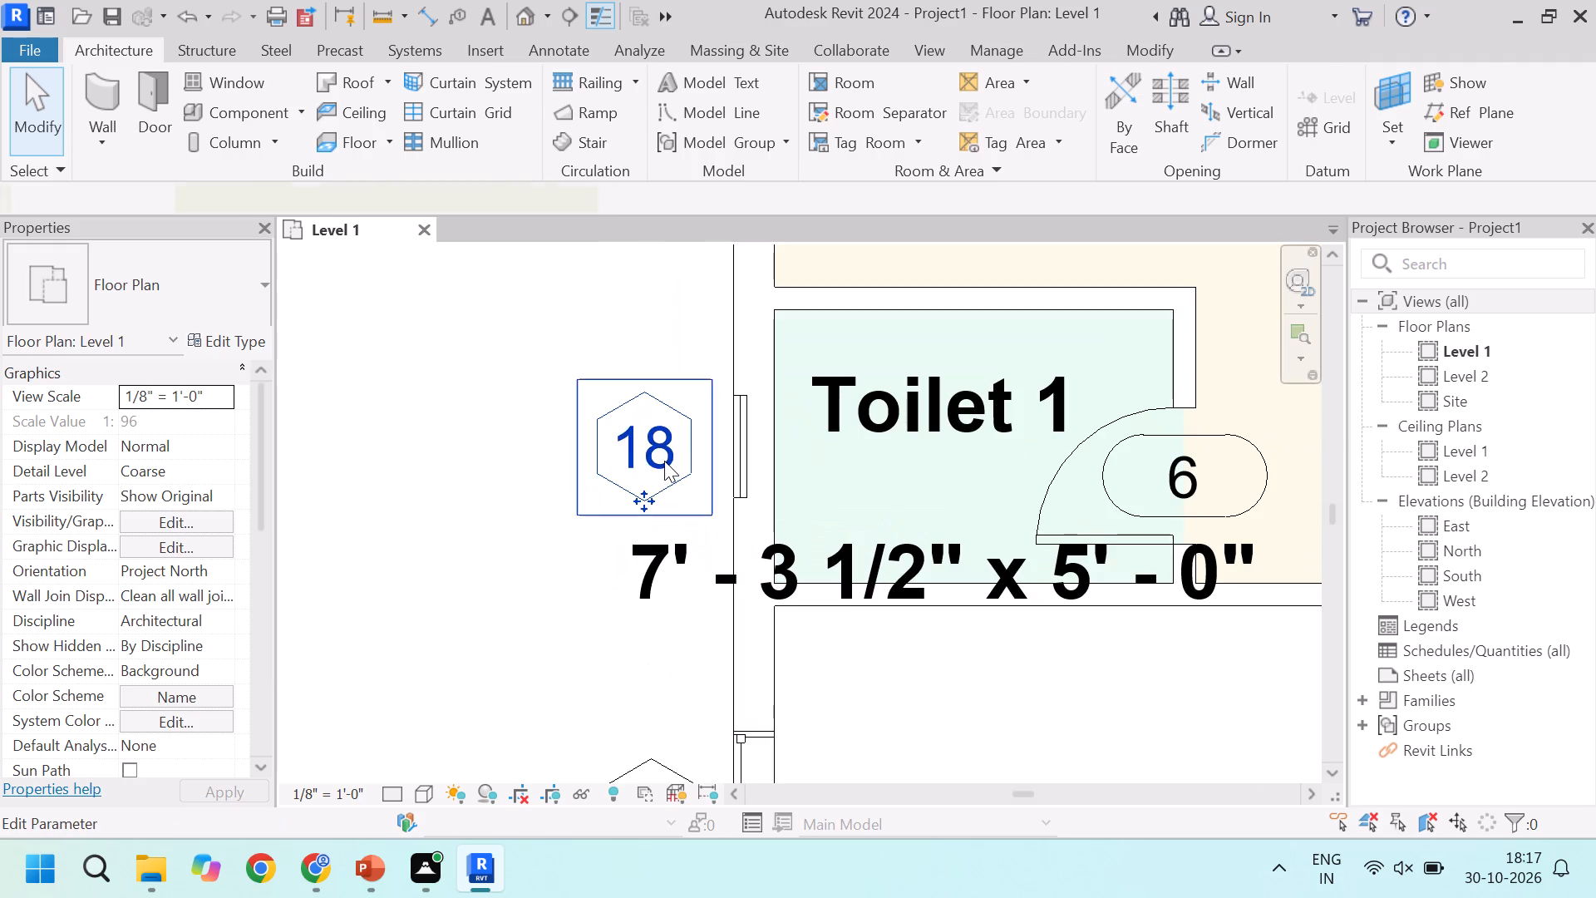
pyautogui.press('v')
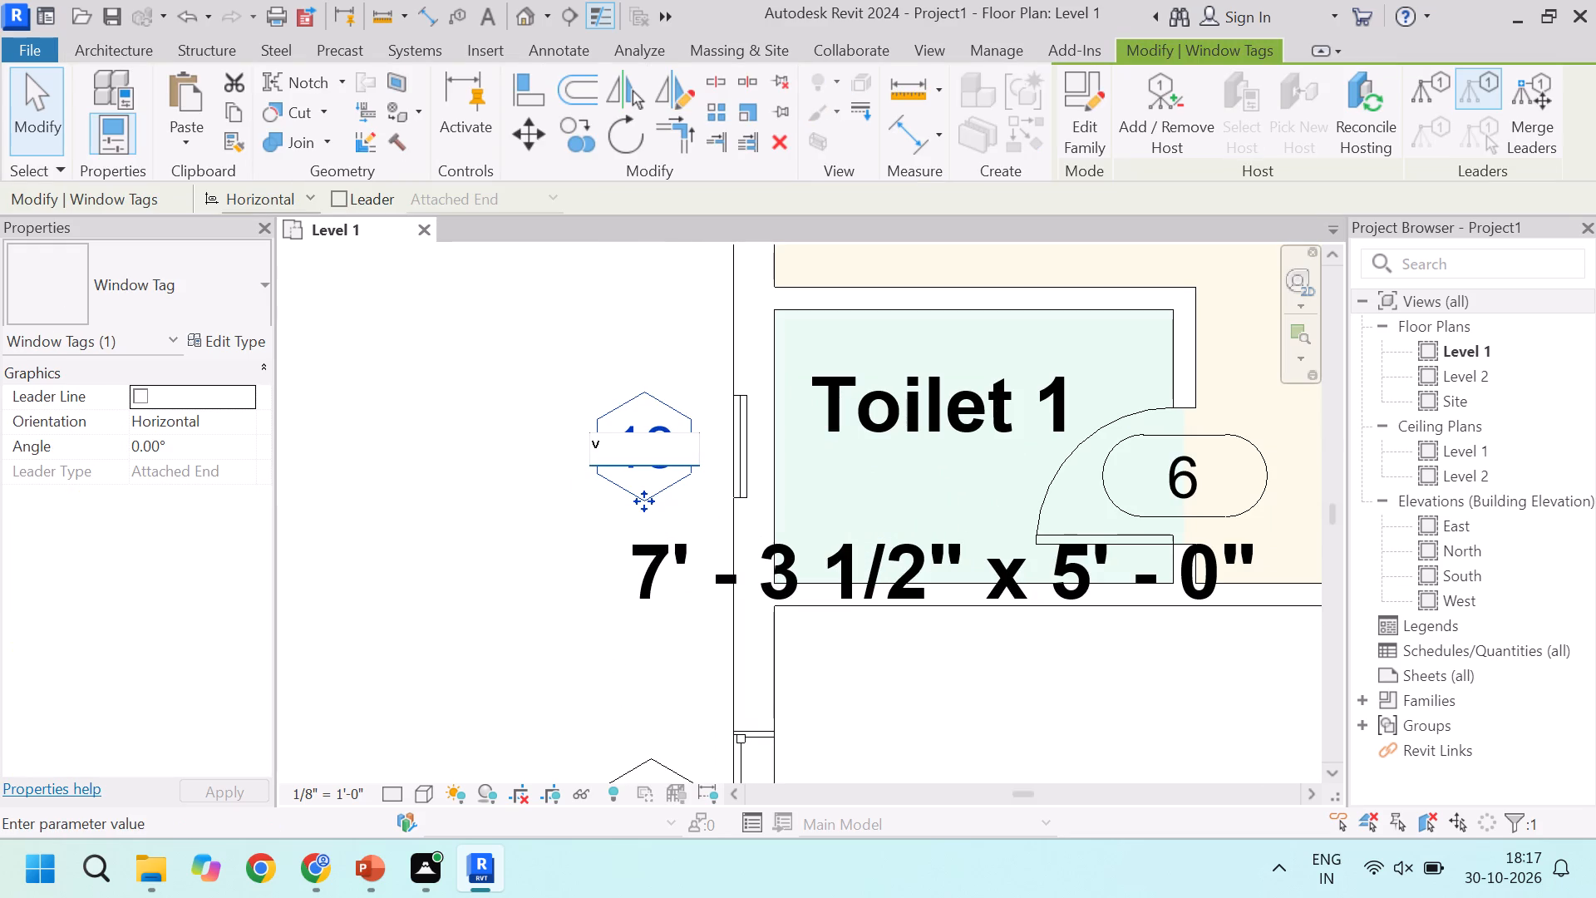
pyautogui.press('BackSpace')
pyautogui.write('V1')
pyautogui.click(453, 524)
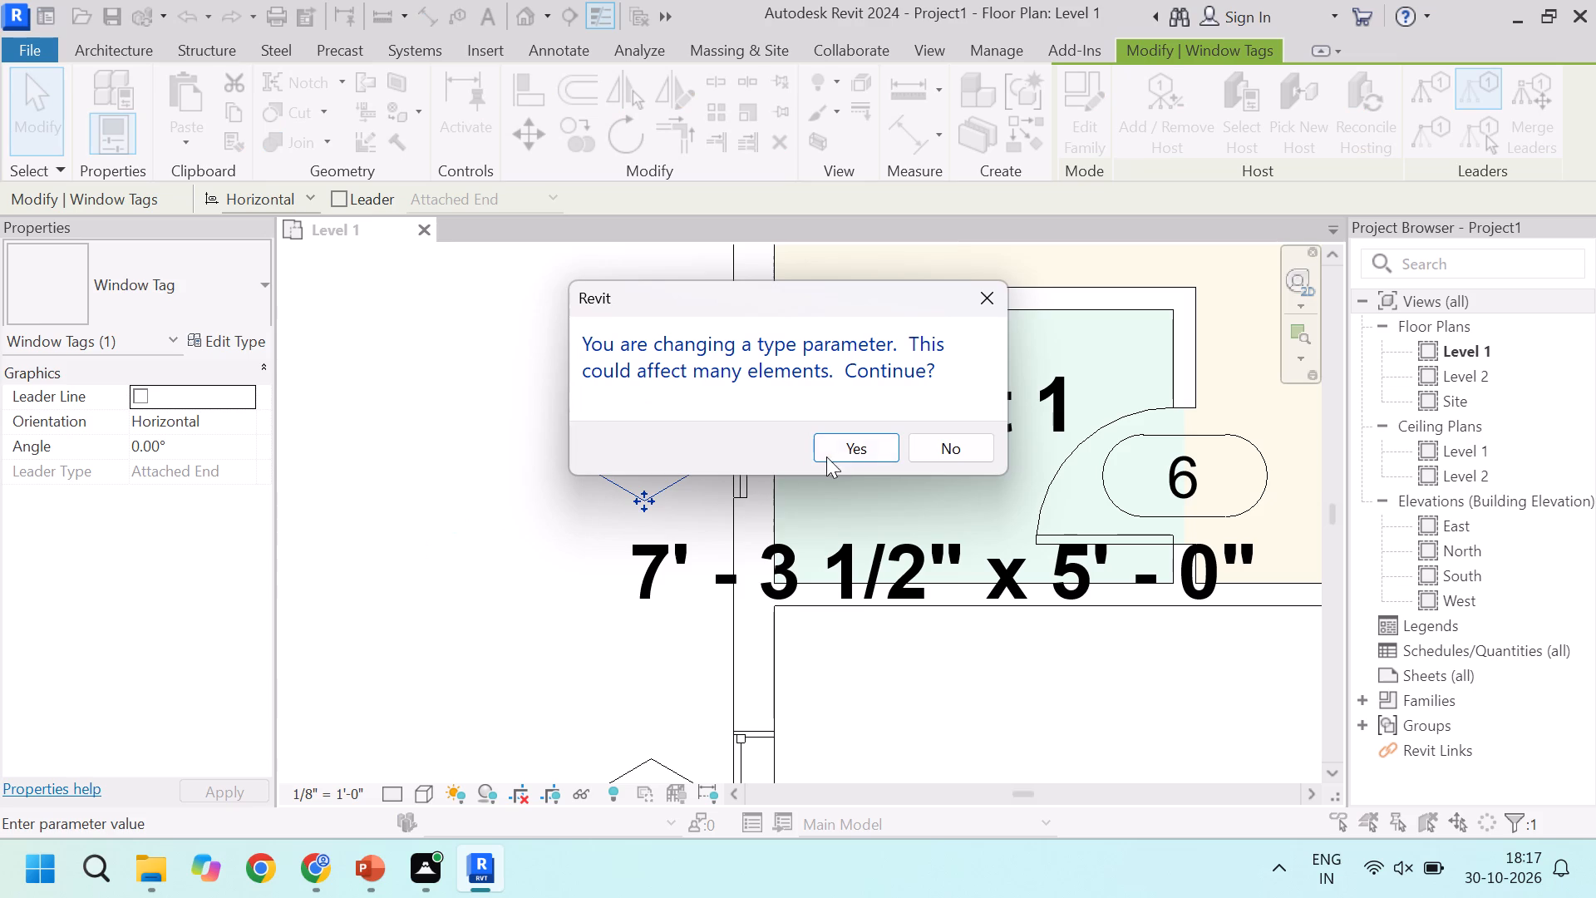
pyautogui.click(843, 456)
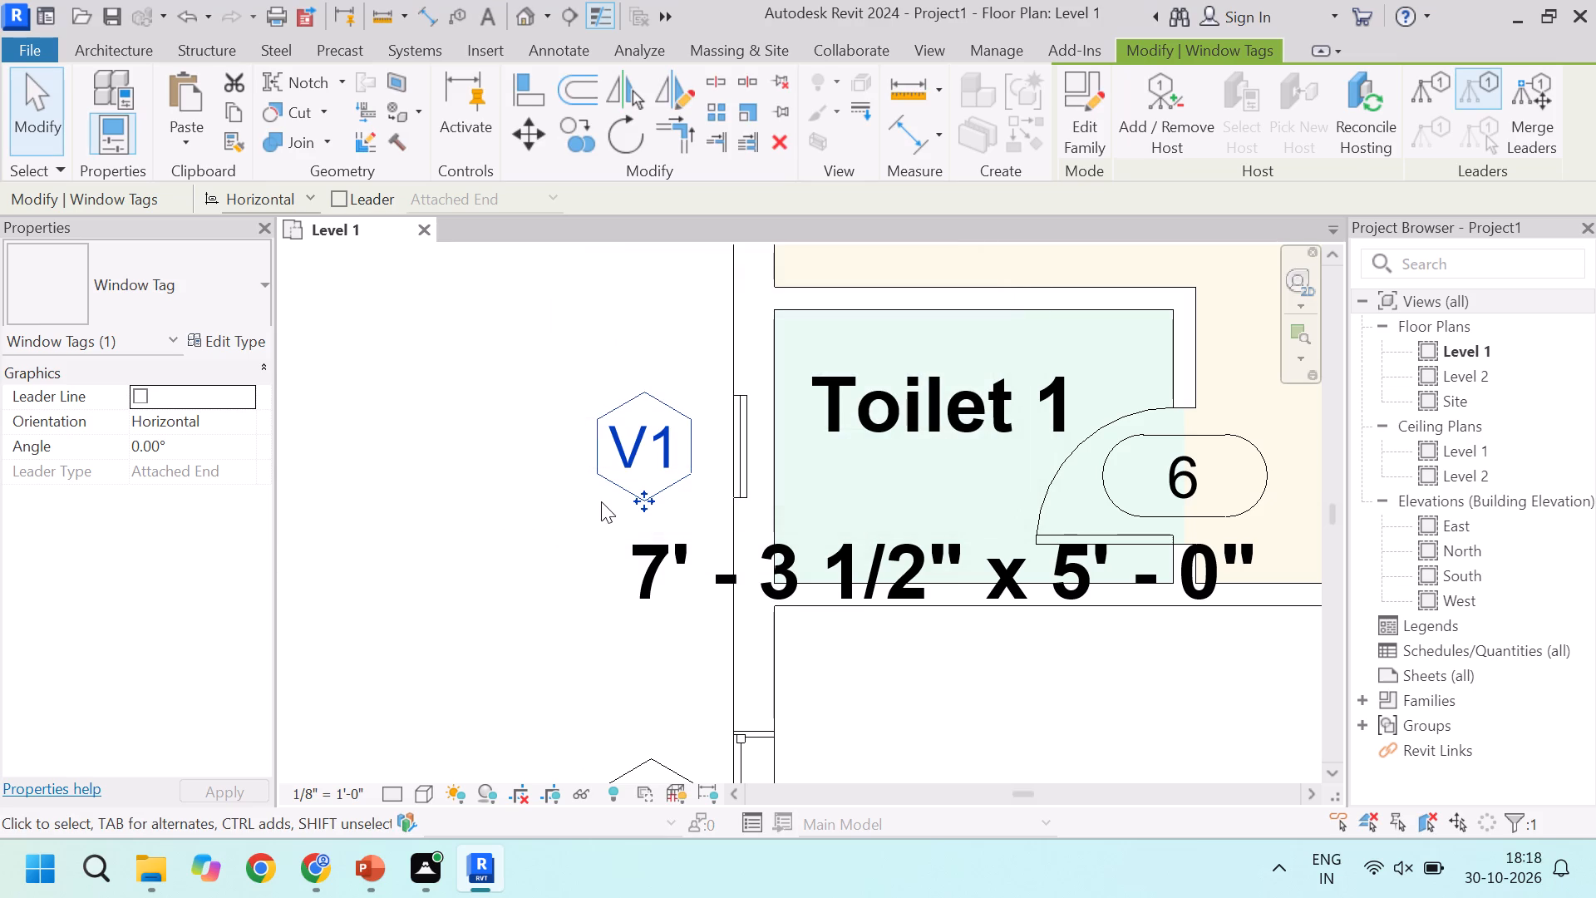
# Examine the door and window tags across the whole floor plan and clear the tag selection.
pyautogui.scroll(-7, 548, 456)
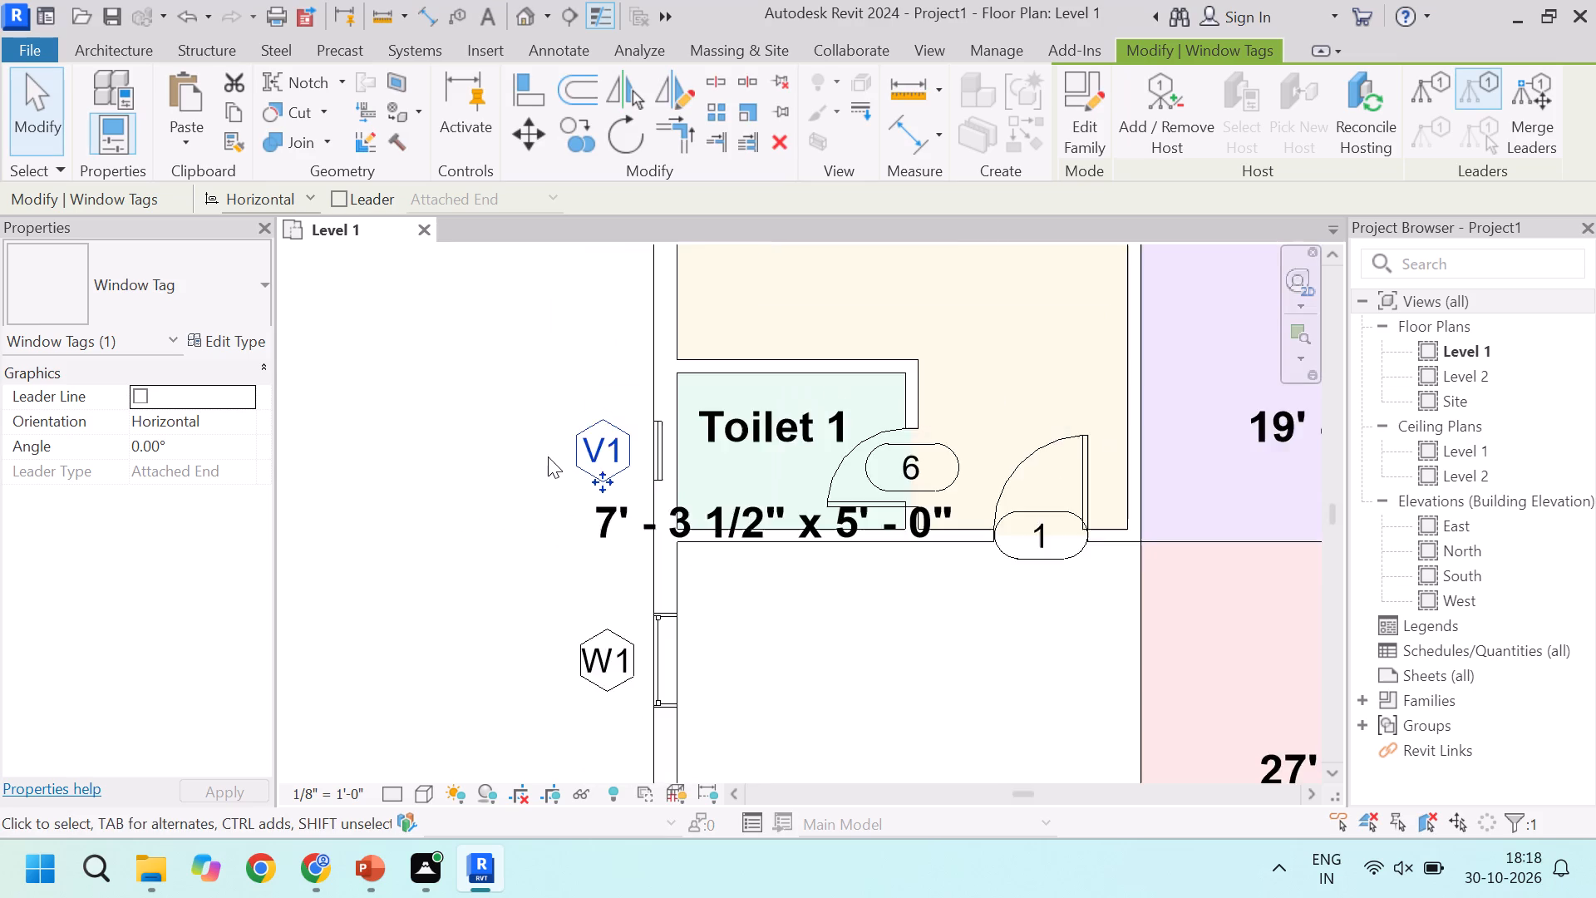
pyautogui.scroll(-5, 548, 456)
pyautogui.scroll(-3, 628, 500)
pyautogui.scroll(5, 704, 528)
pyautogui.scroll(3, 640, 456)
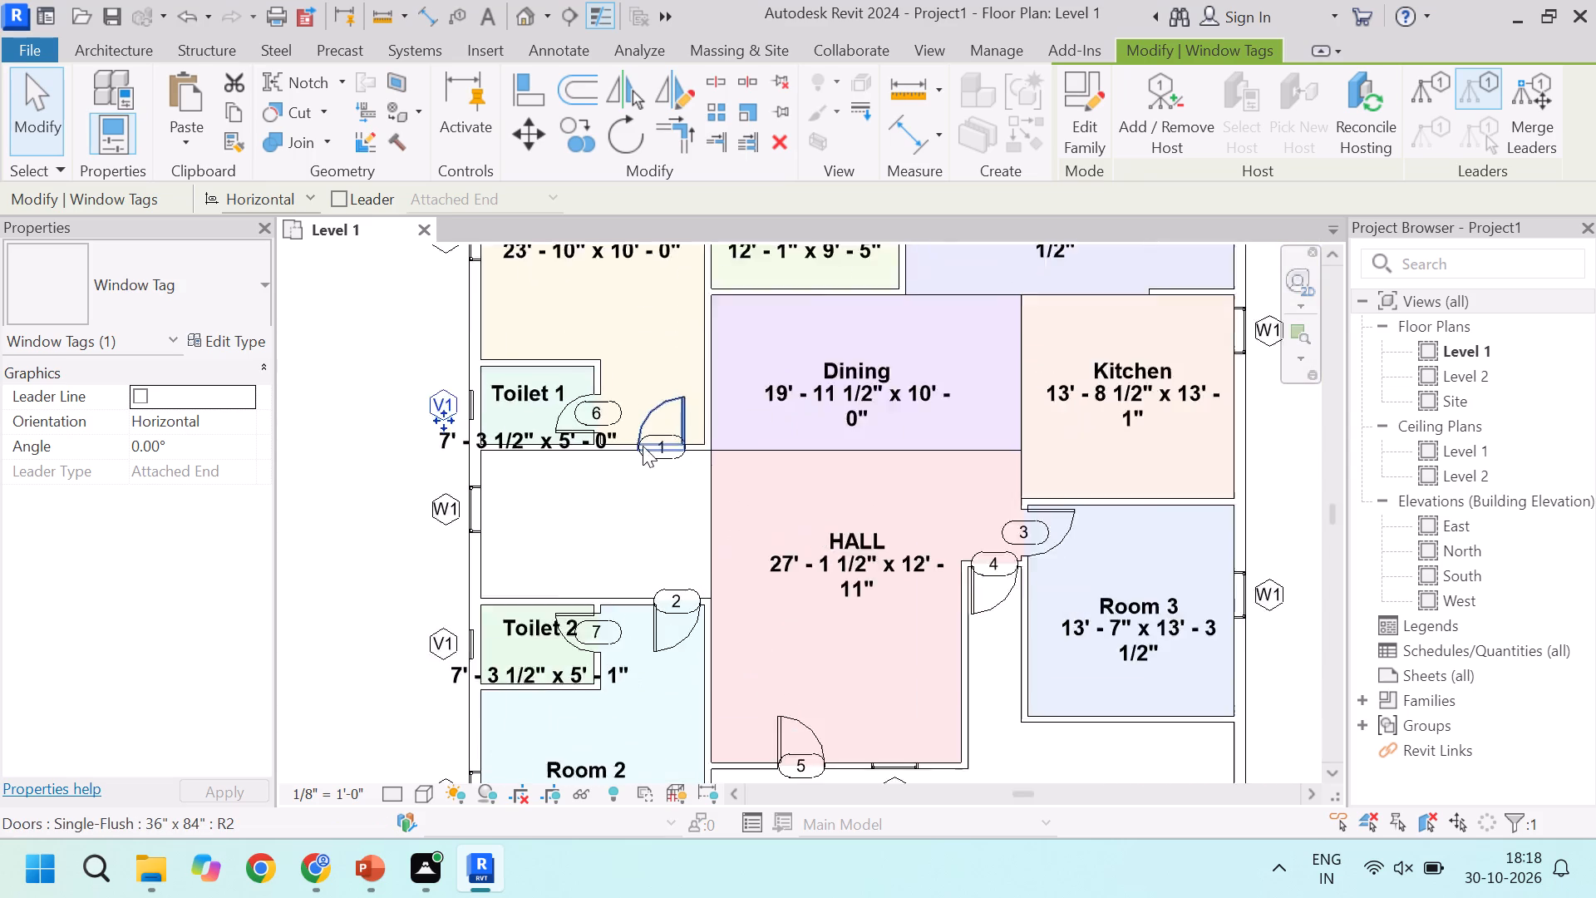
pyautogui.scroll(2, 643, 446)
pyautogui.scroll(-4, 553, 373)
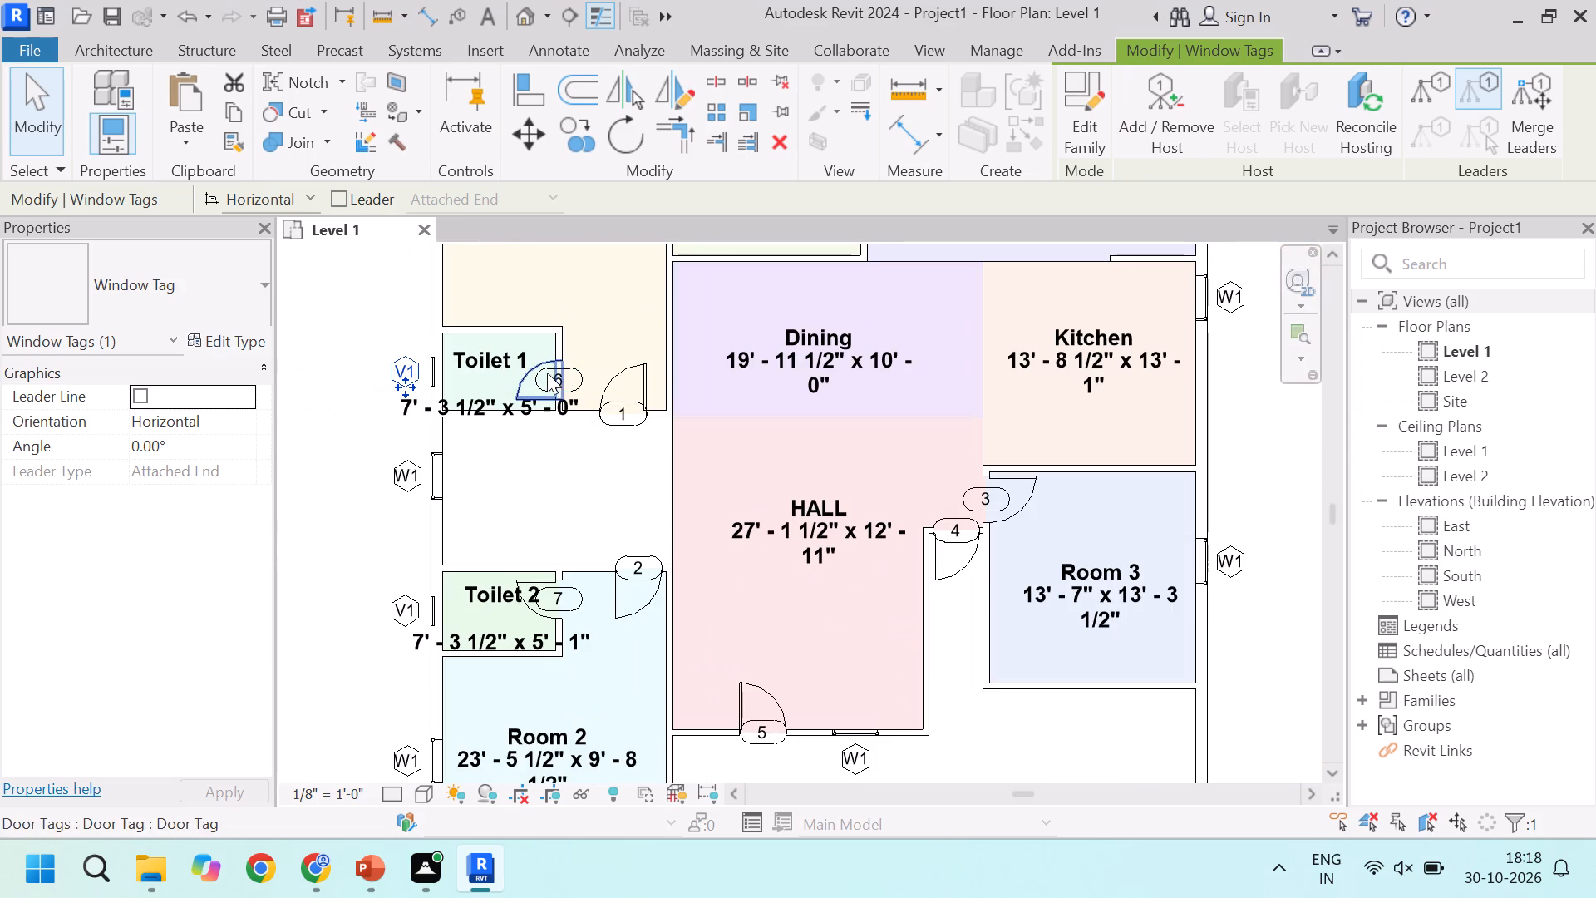
pyautogui.scroll(3, 575, 382)
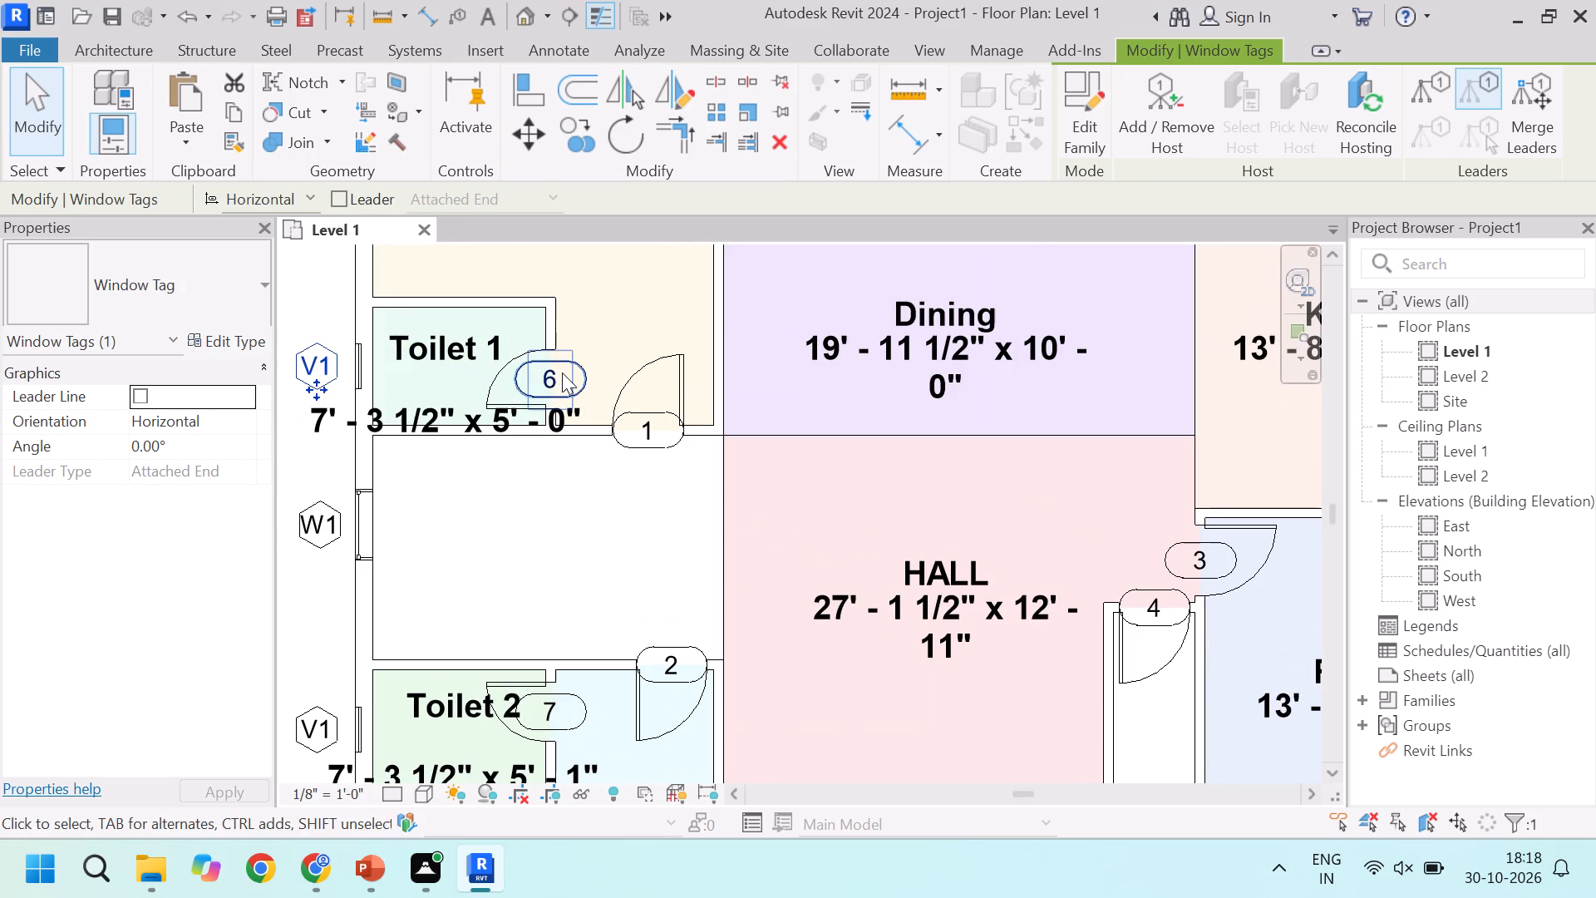
pyautogui.scroll(-6, 573, 368)
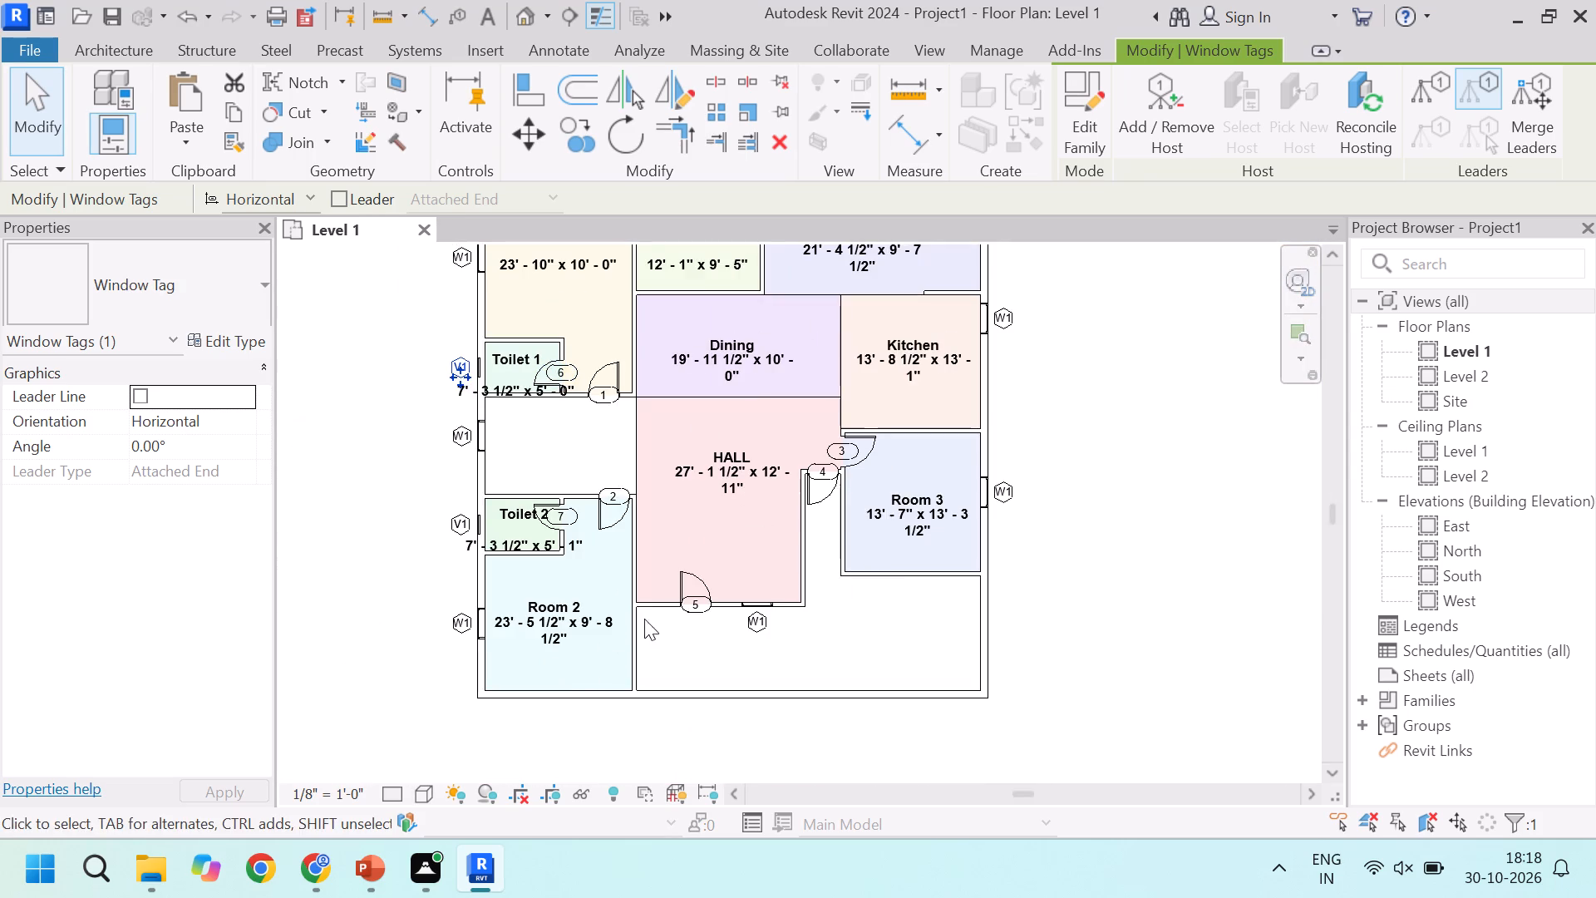
pyautogui.scroll(2, 649, 619)
pyautogui.scroll(-5, 784, 581)
pyautogui.scroll(2, 817, 622)
pyautogui.scroll(-3, 827, 618)
pyautogui.scroll(3, 931, 390)
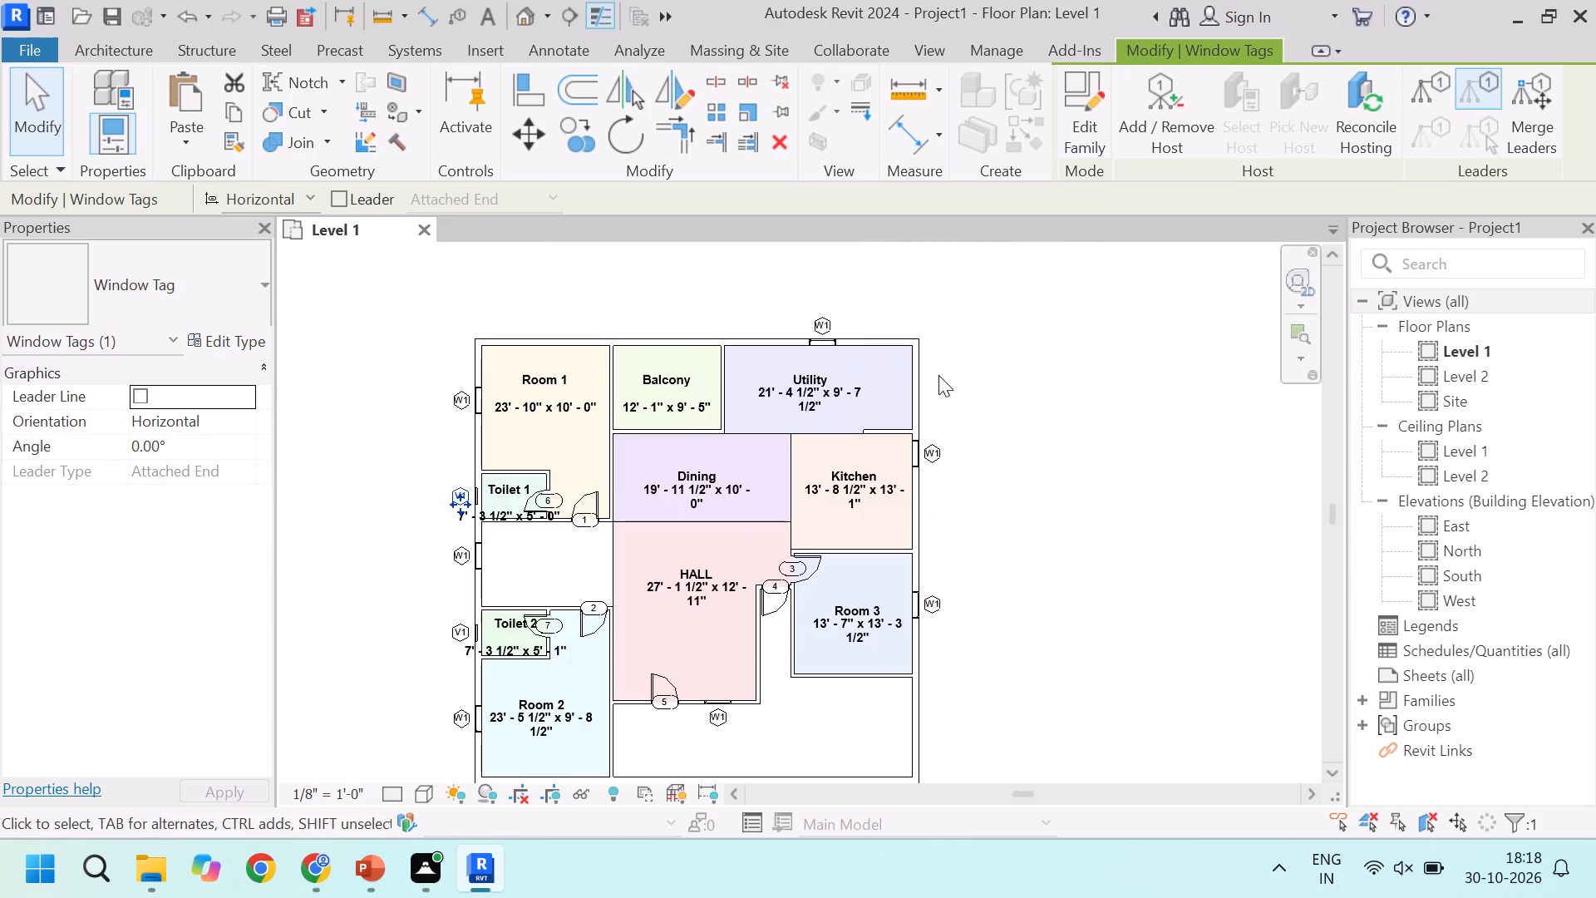
pyautogui.scroll(3, 755, 335)
pyautogui.scroll(-3, 372, 465)
pyautogui.scroll(-4, 797, 432)
pyautogui.scroll(3, 666, 579)
pyautogui.scroll(-2, 1228, 468)
pyautogui.scroll(3, 864, 522)
pyautogui.scroll(-3, 856, 522)
pyautogui.scroll(2, 1023, 443)
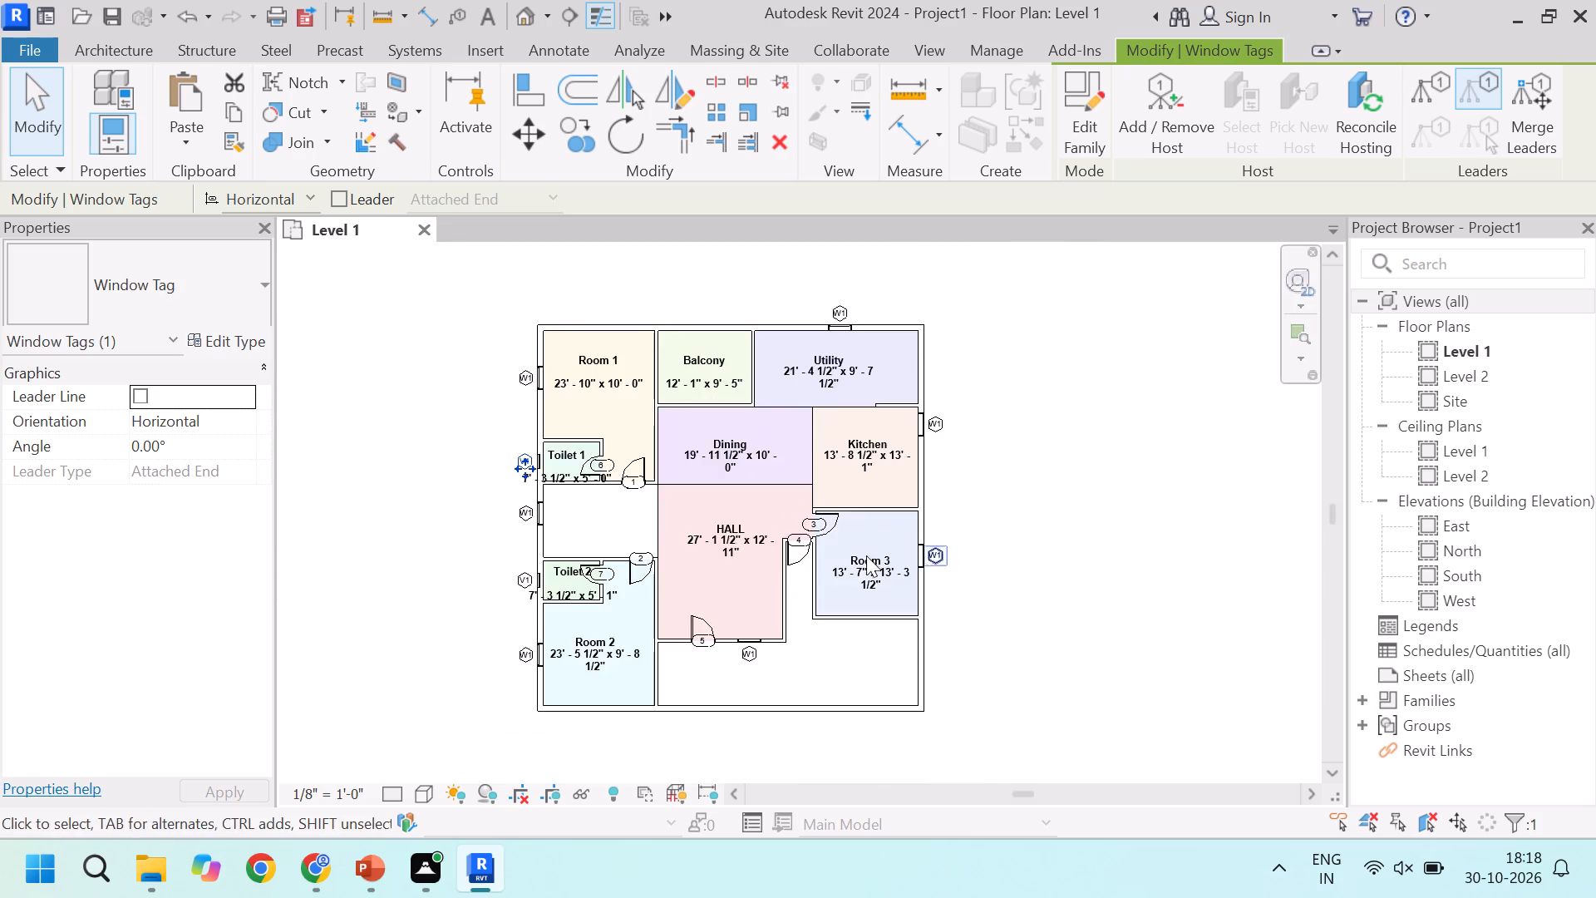
pyautogui.scroll(-2, 777, 574)
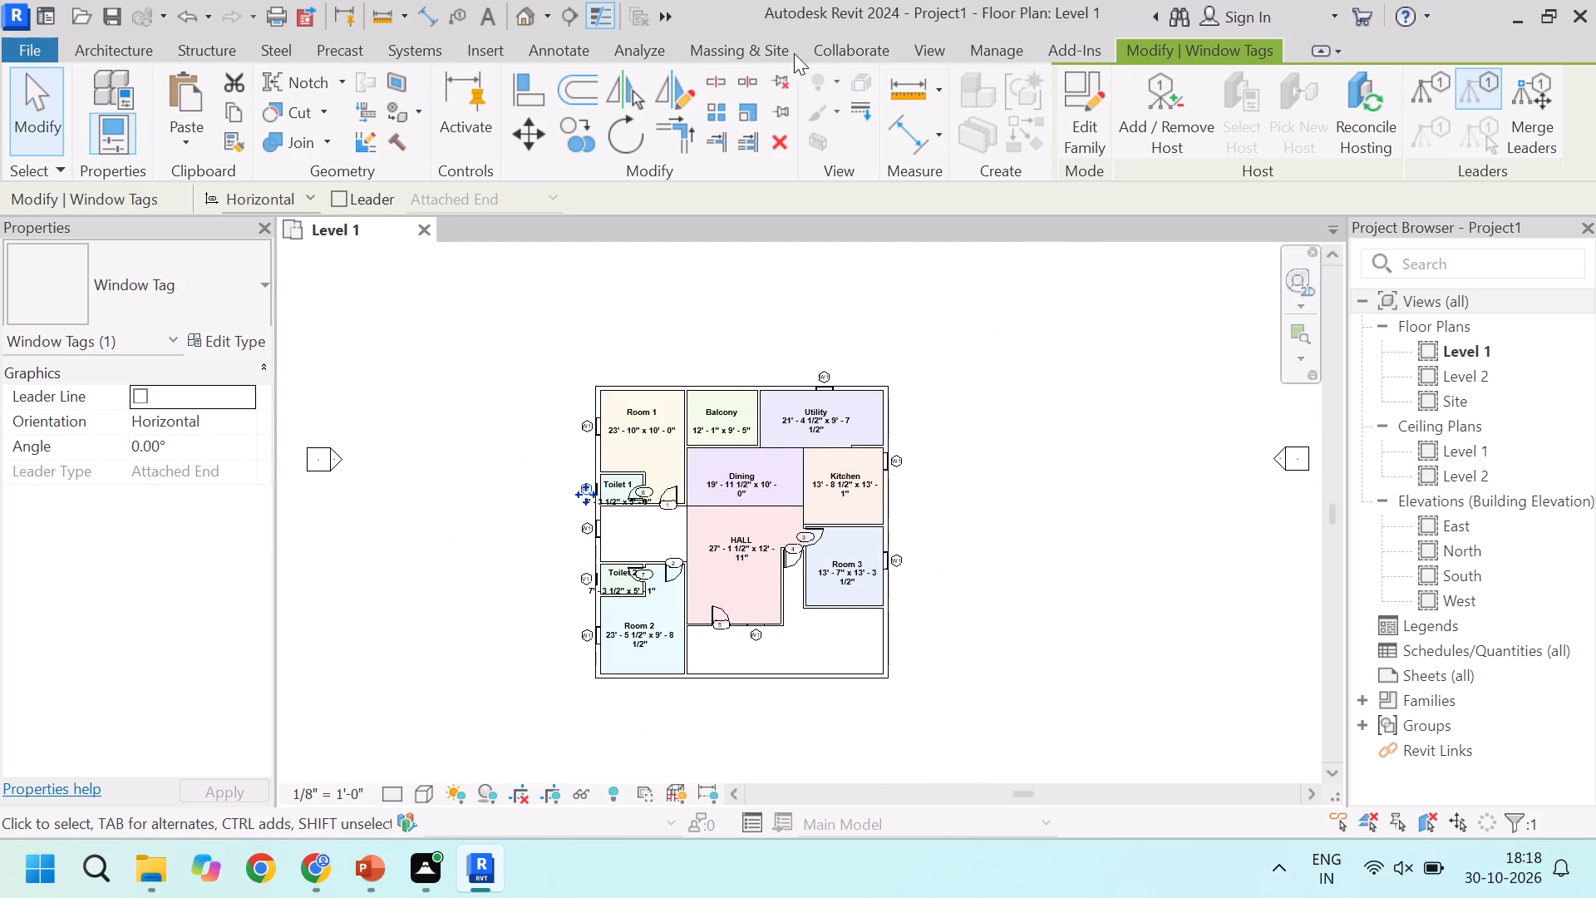
pyautogui.click(1102, 407)
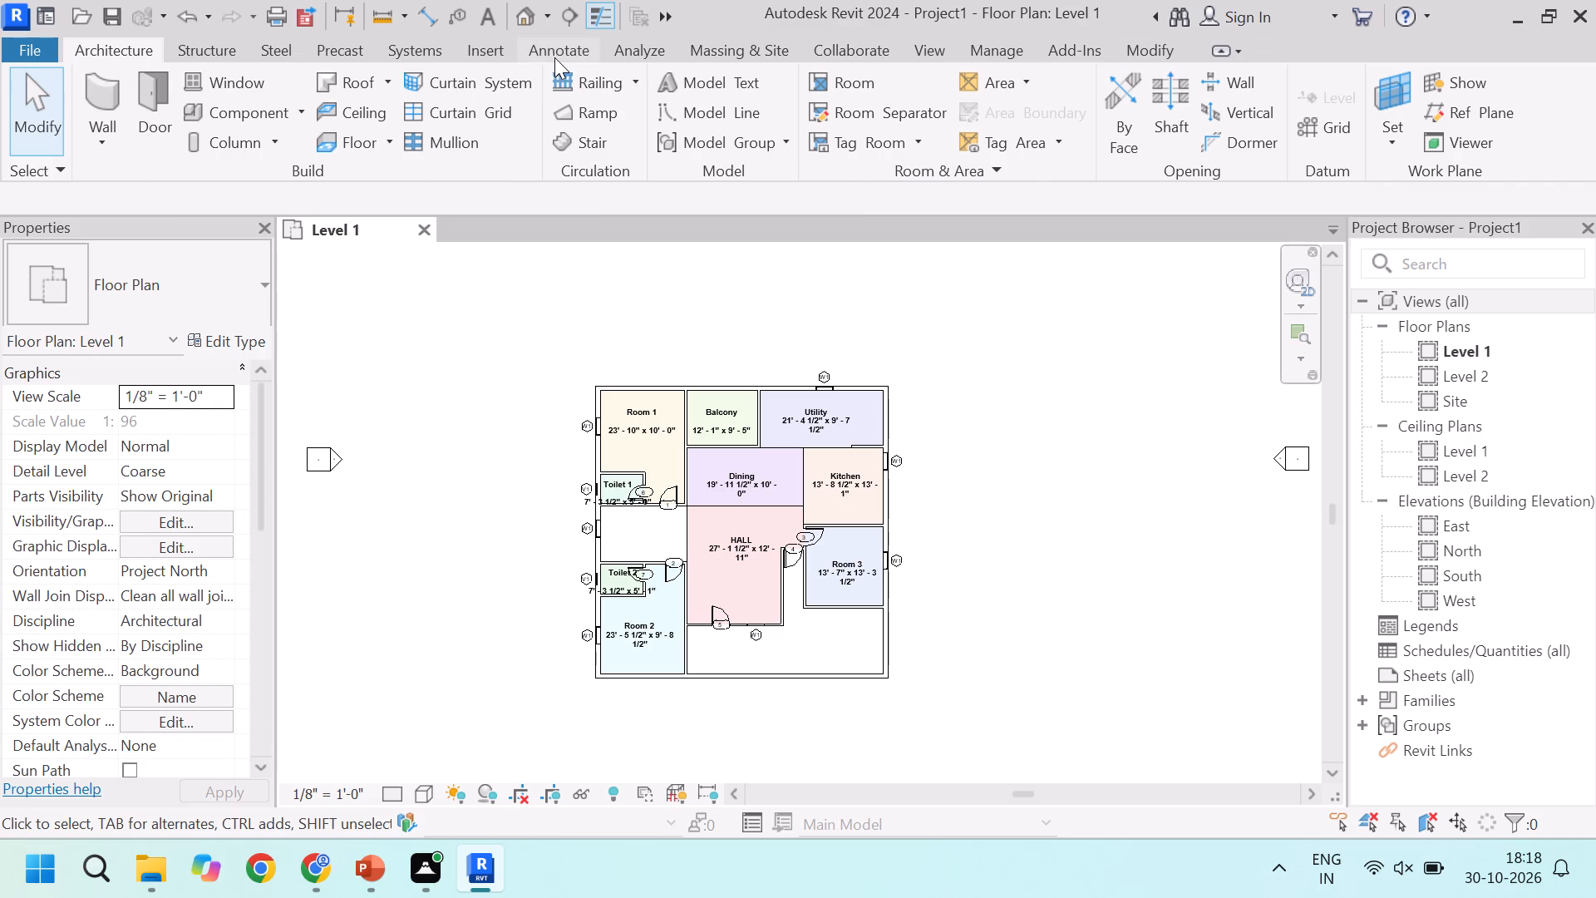
# Place a room Color Fill Legend in the empty space beside the Utility and Kitchen side of the plan.
pyautogui.click(556, 57)
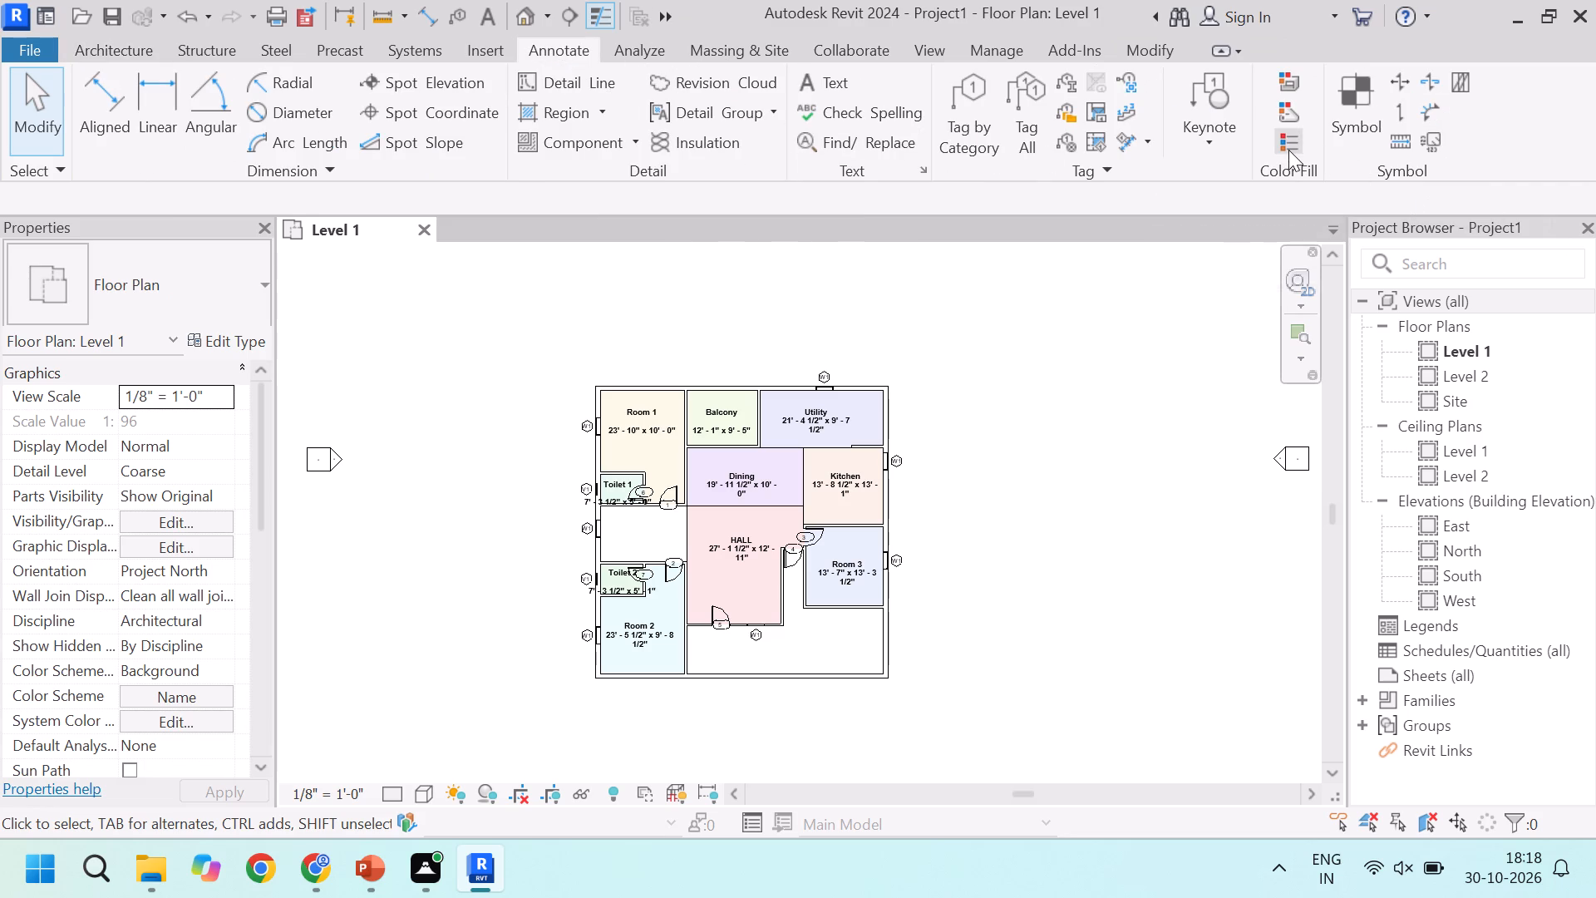
pyautogui.click(1288, 146)
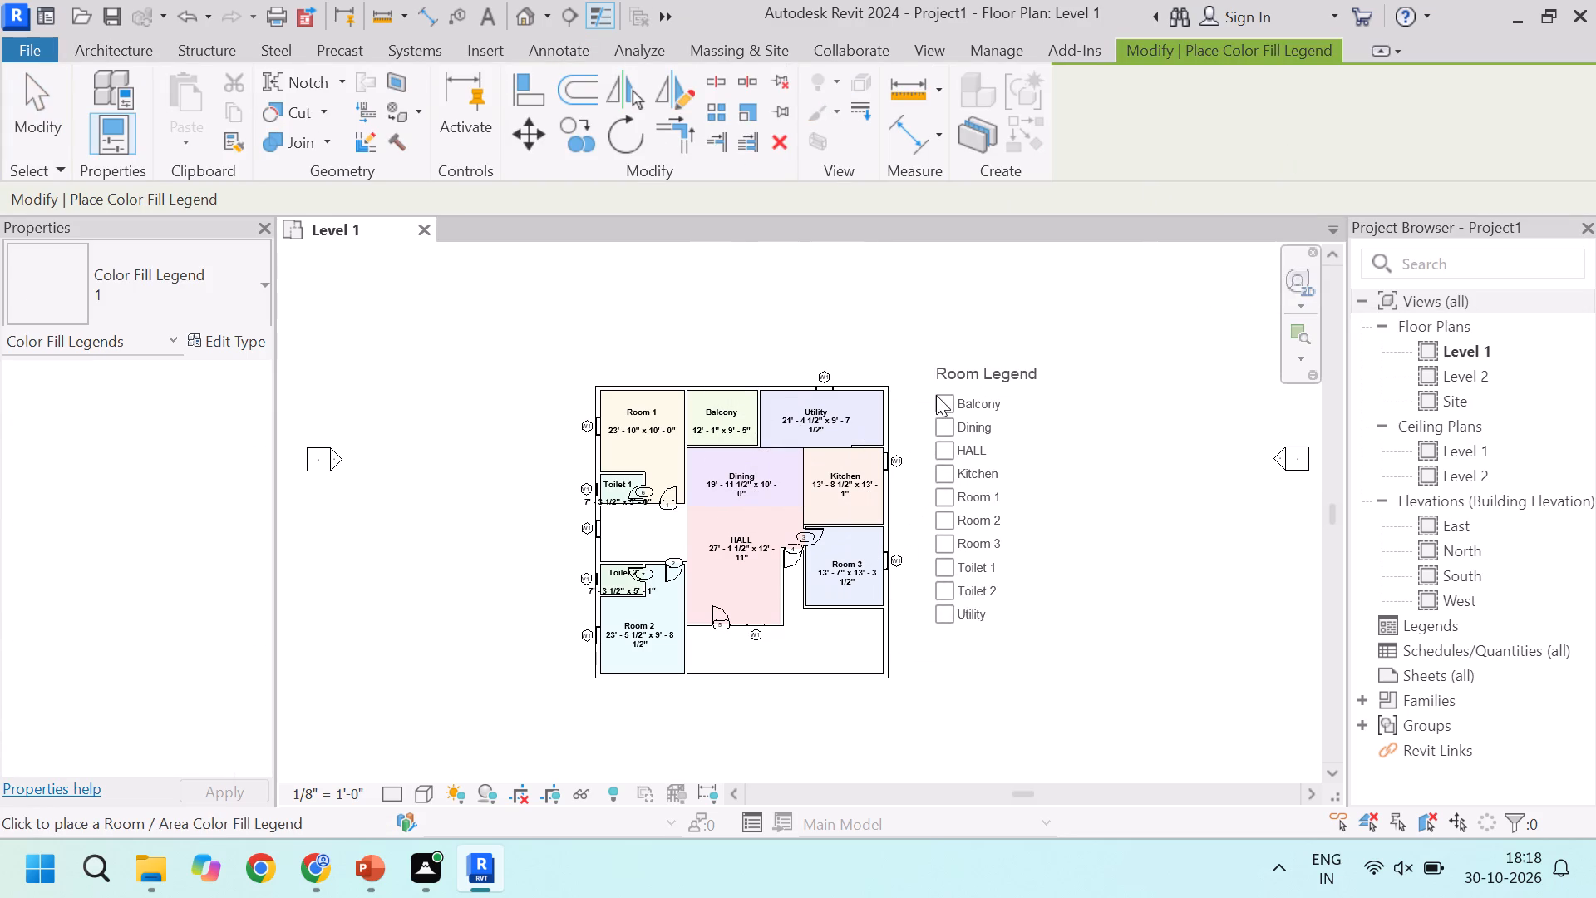
pyautogui.click(953, 414)
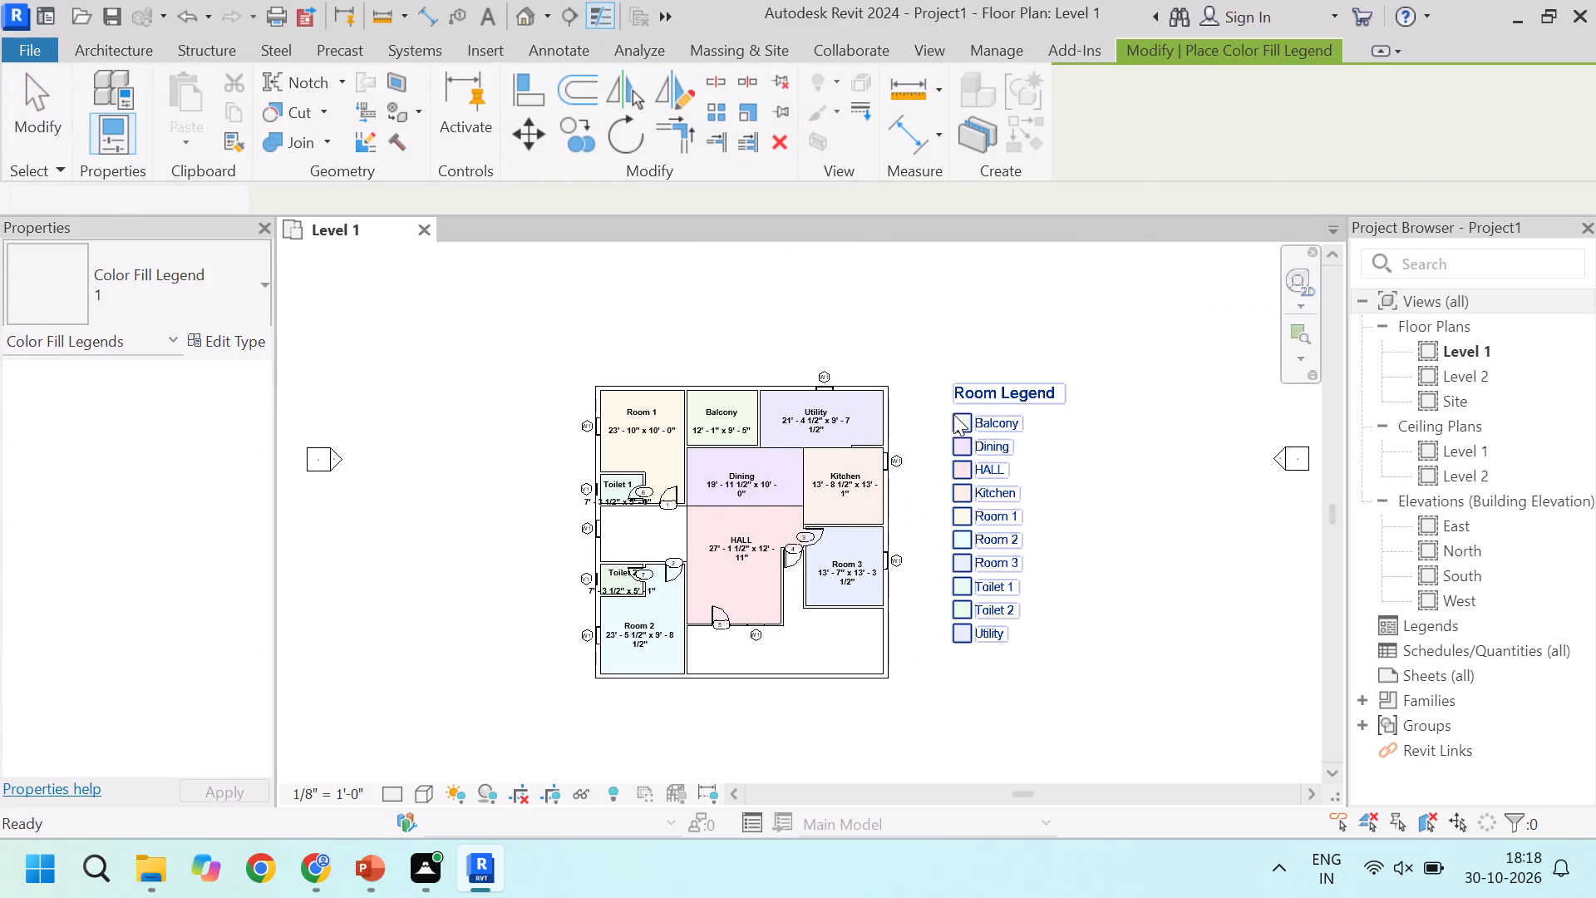
# Edit the room legend's color scheme so rooms are colored by Area, accepting new colors, and apply it.
pyautogui.click(1026, 403)
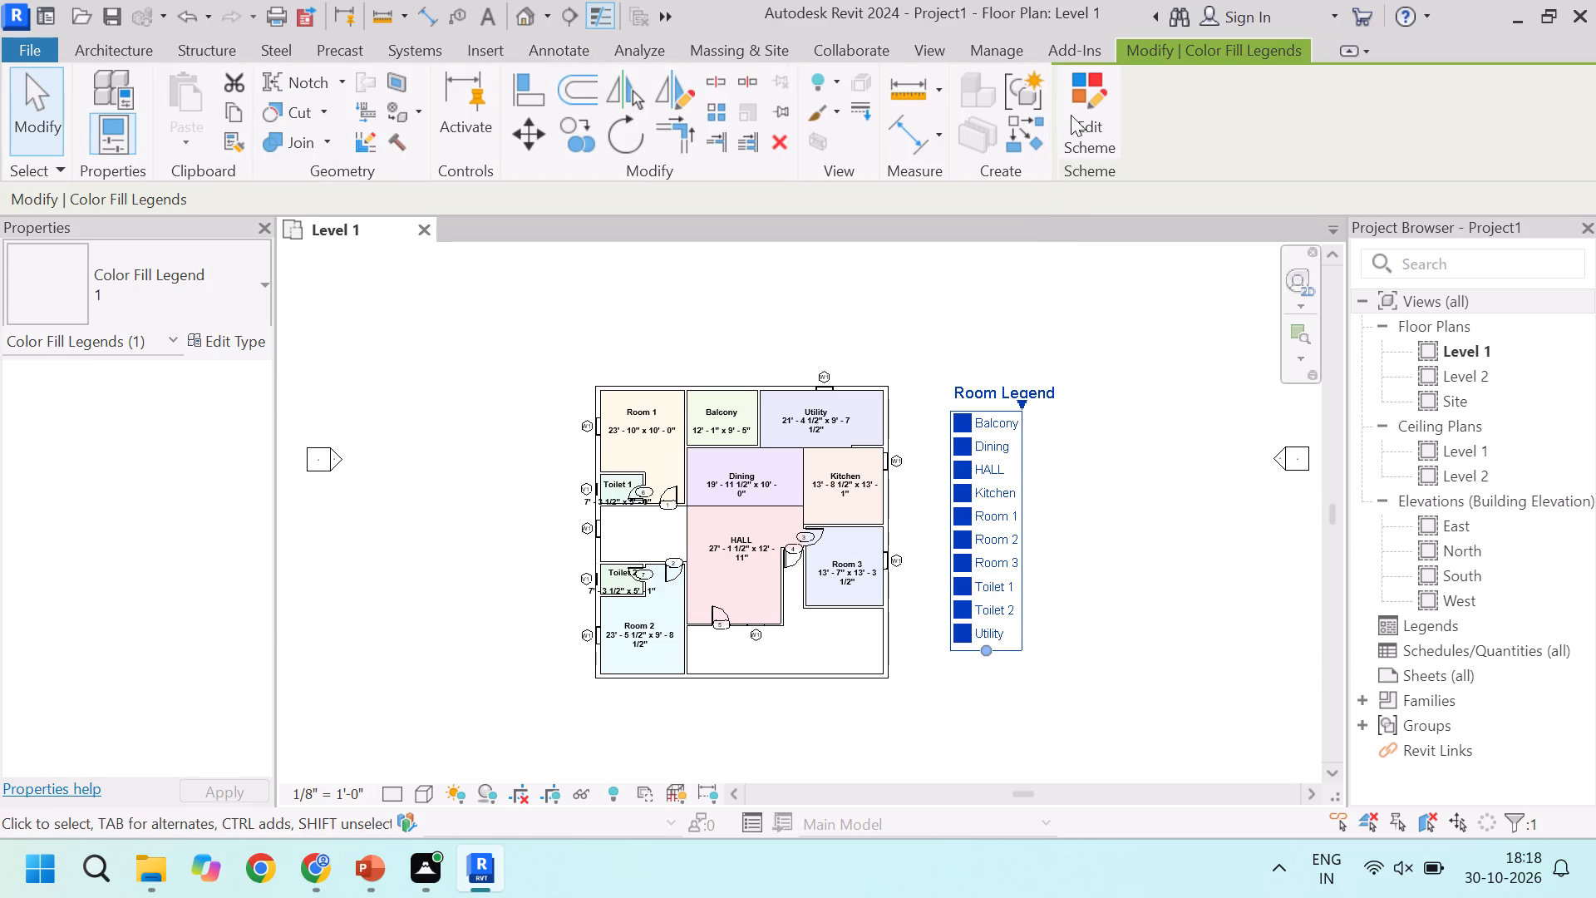
pyautogui.click(1086, 109)
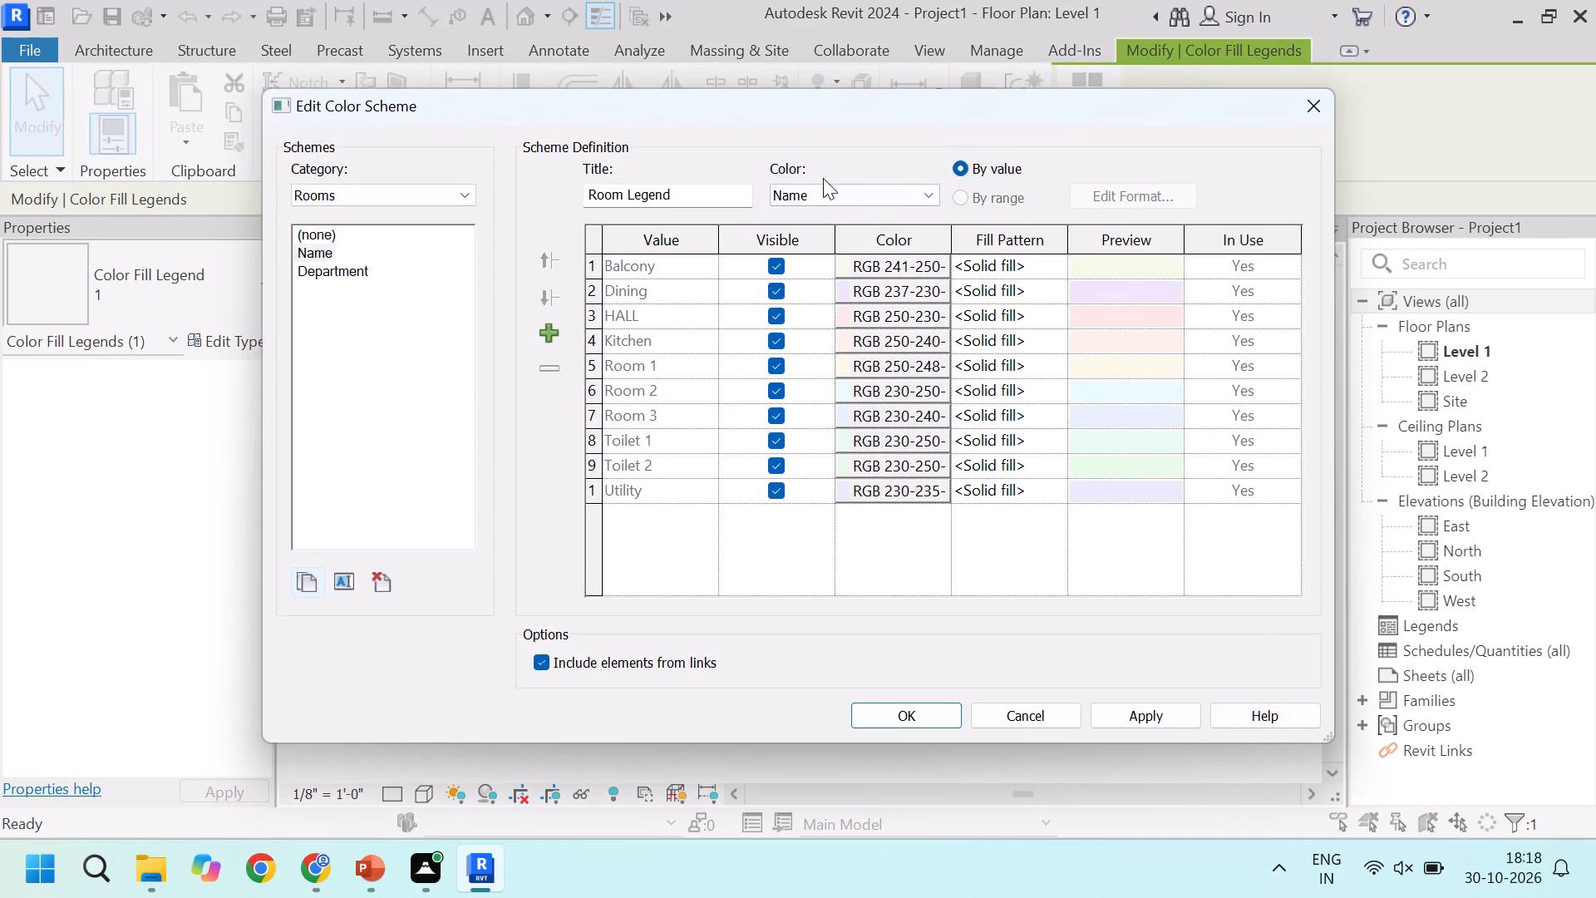
pyautogui.click(842, 204)
pyautogui.click(818, 217)
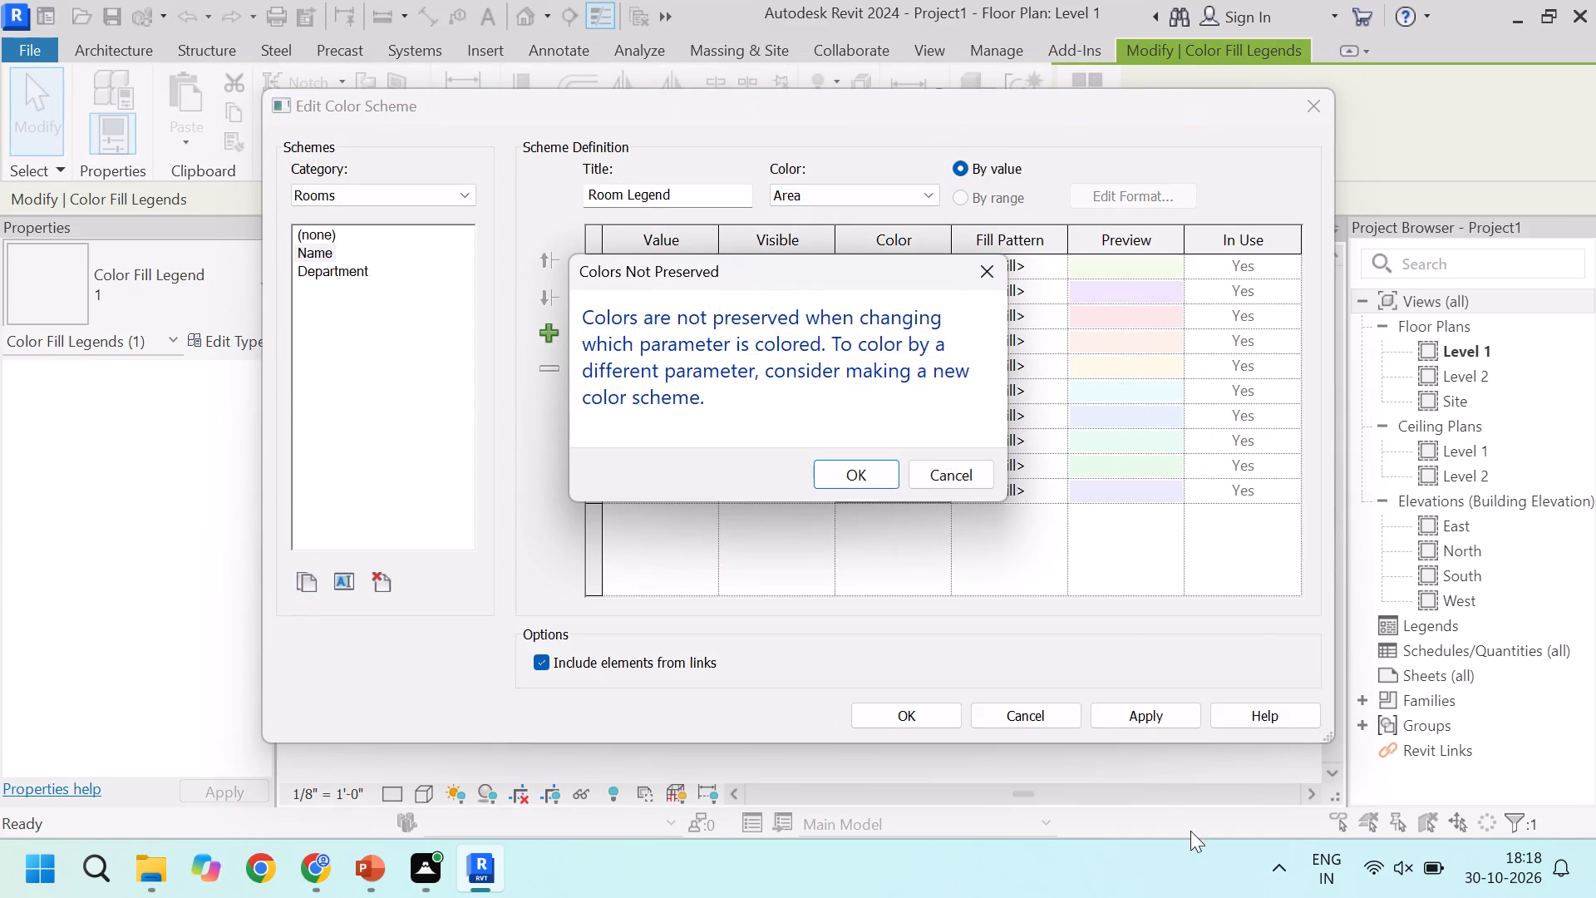
pyautogui.click(849, 478)
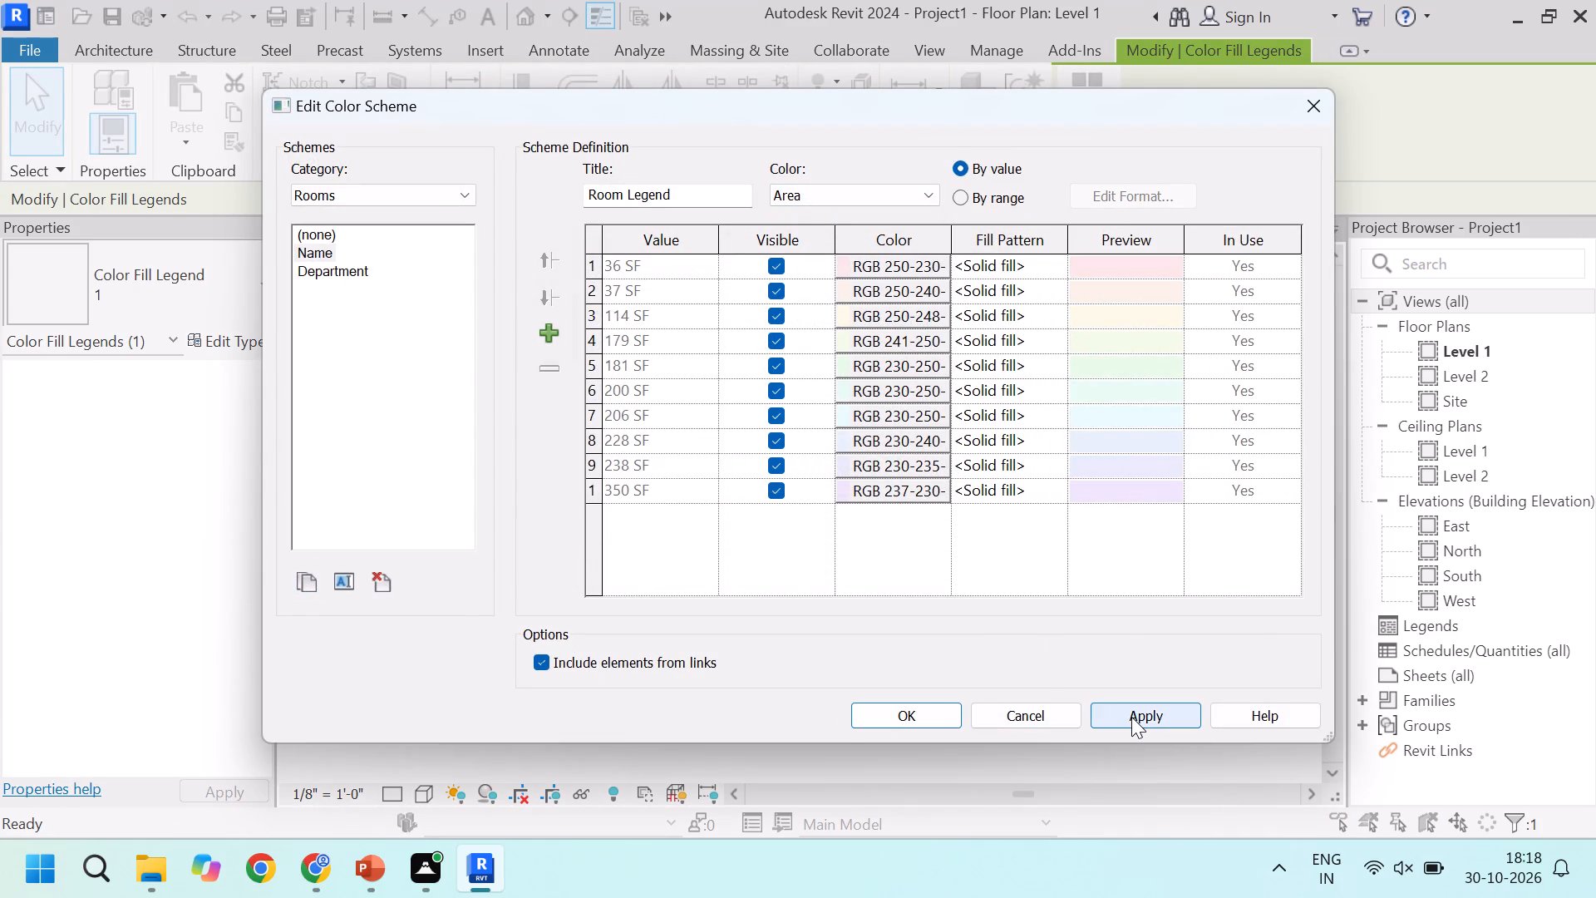
pyautogui.click(1131, 717)
pyautogui.click(905, 718)
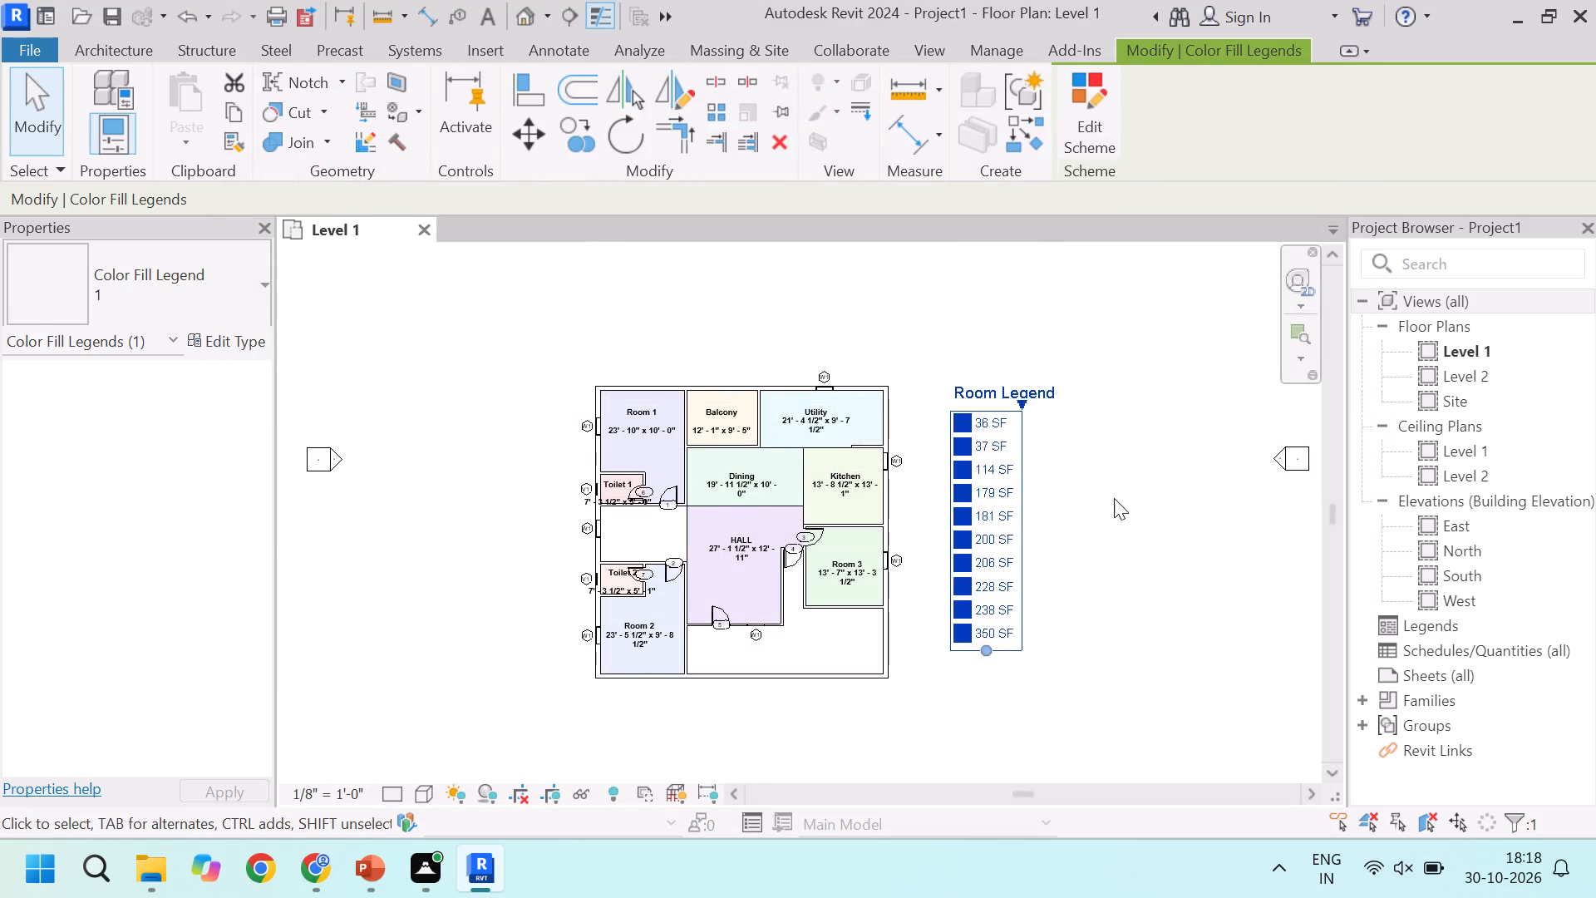
pyautogui.click(1114, 498)
pyautogui.scroll(4, 1114, 498)
pyautogui.scroll(-3, 1114, 498)
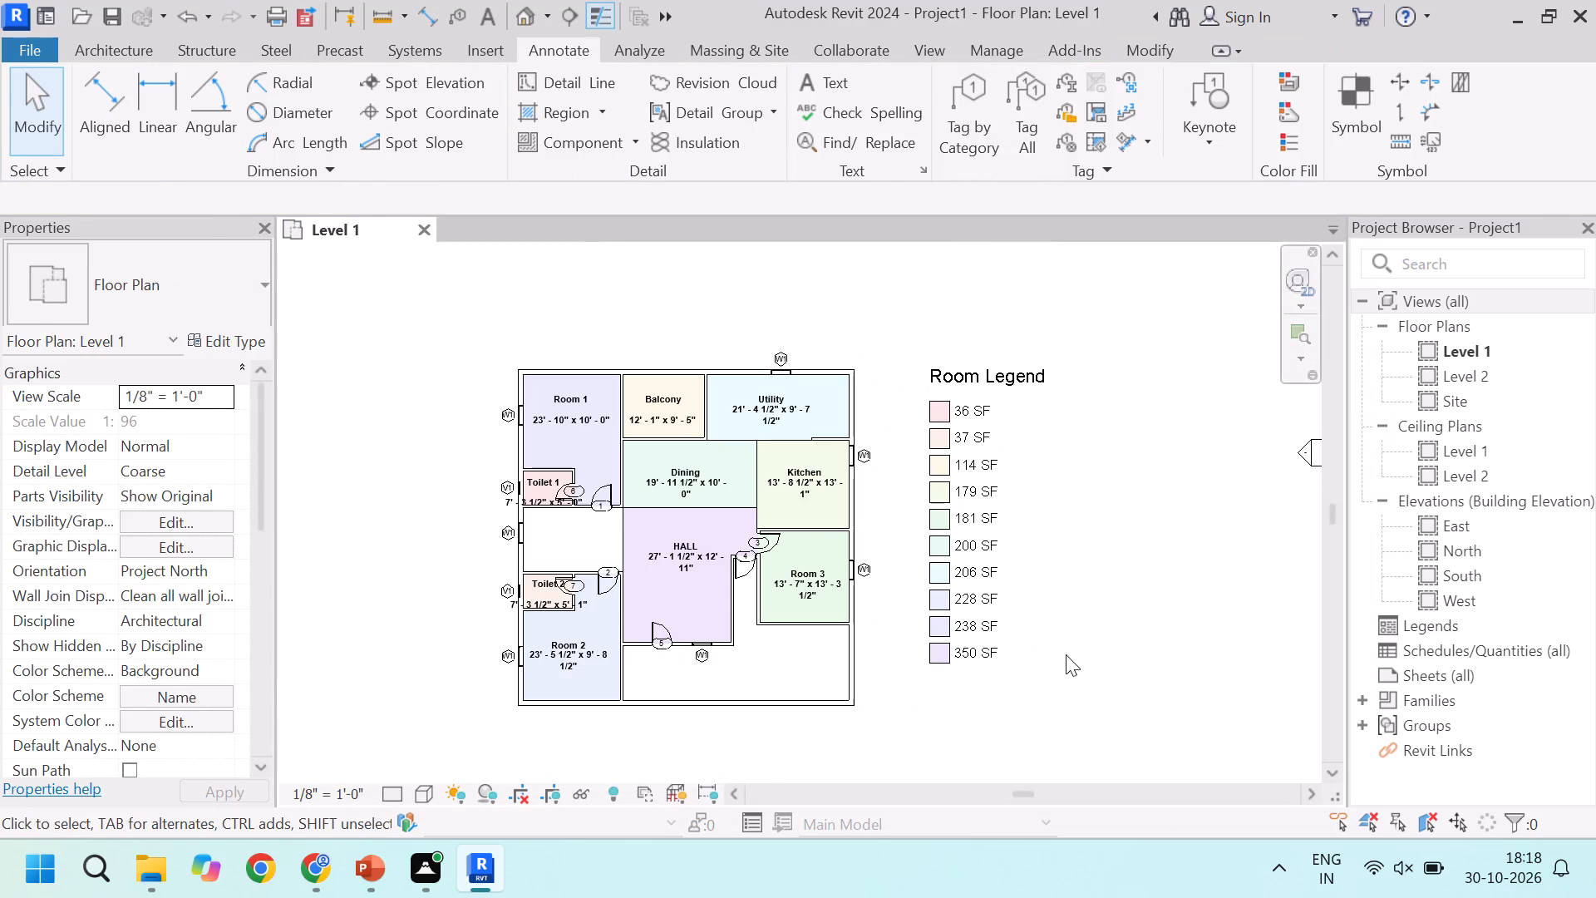
pyautogui.scroll(3, 940, 585)
pyautogui.scroll(-3, 993, 581)
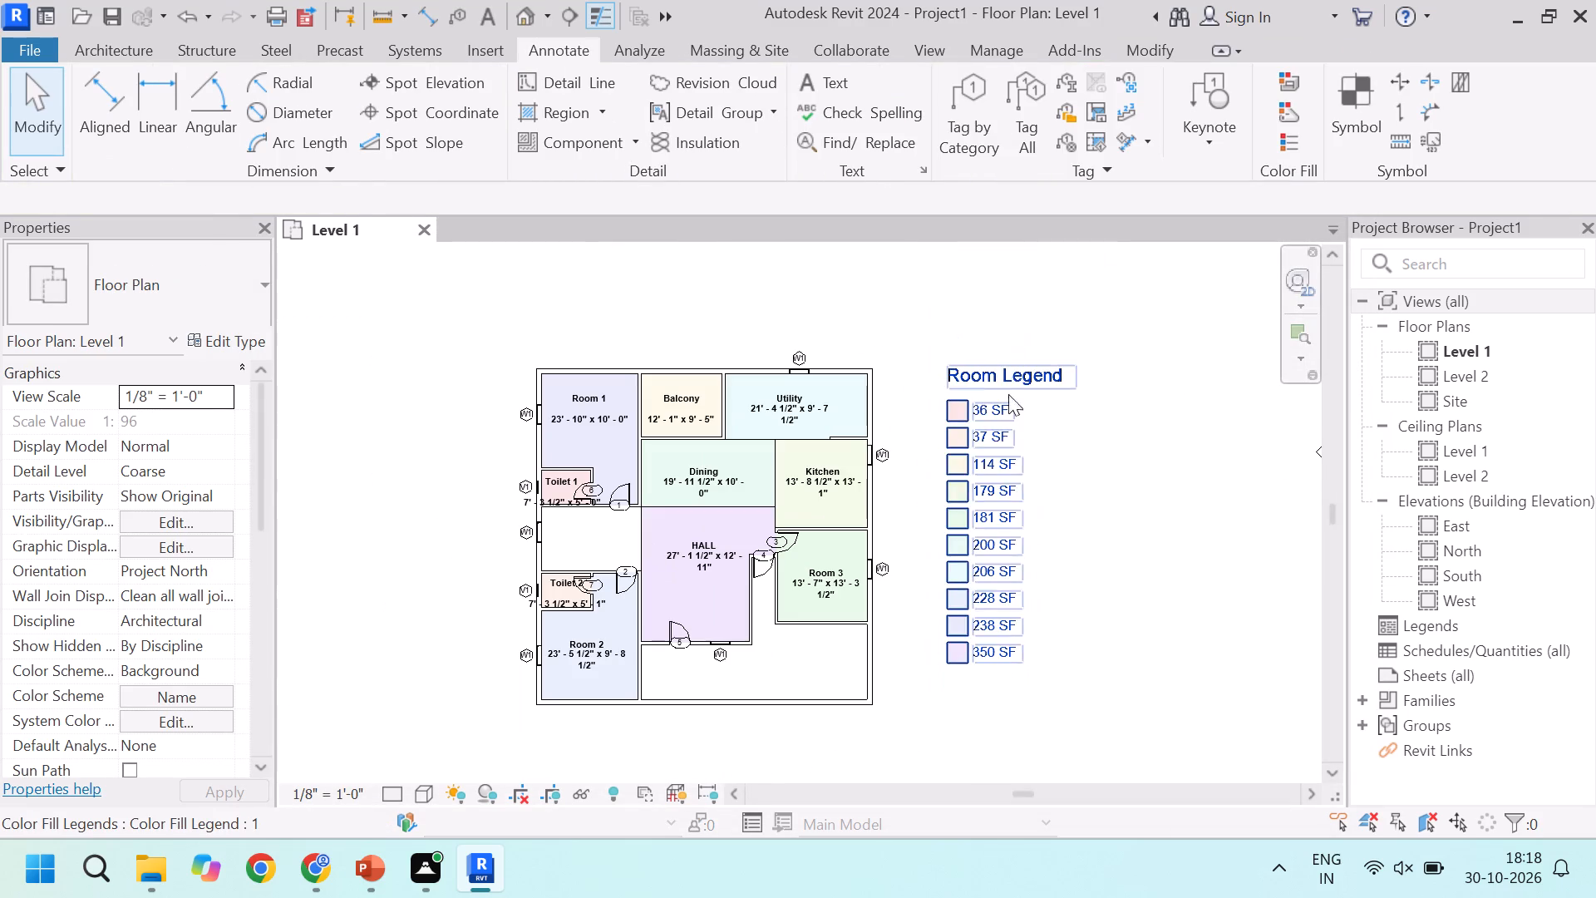
# Change the Room Legend's color scheme to color rooms by Name, accepting new colors, and apply it to the plan.
pyautogui.click(1032, 373)
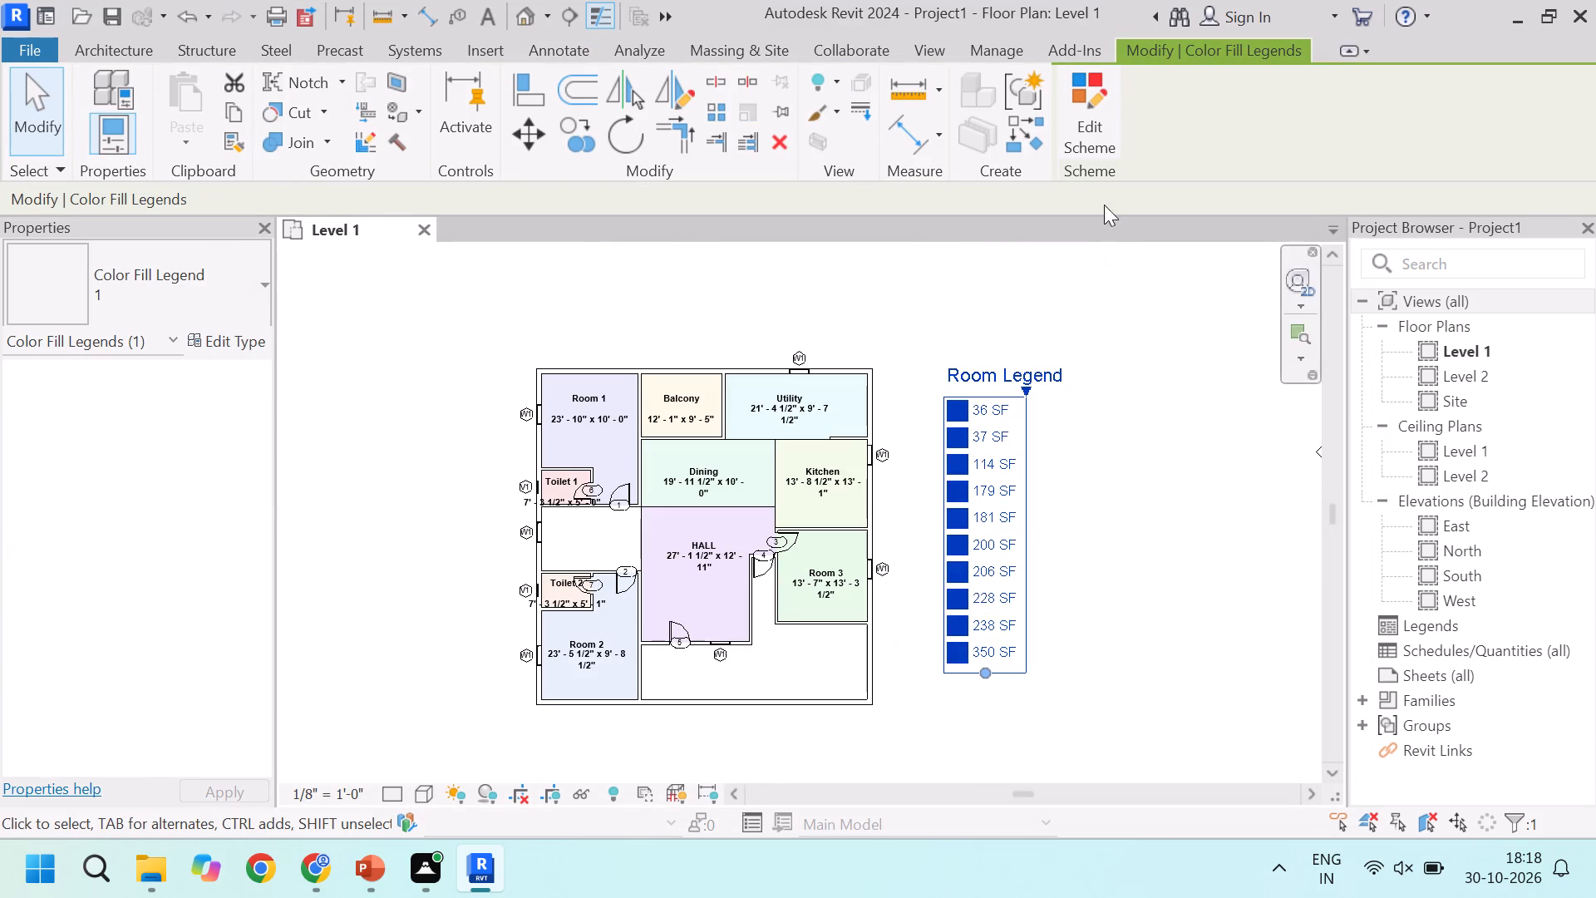
pyautogui.click(1104, 101)
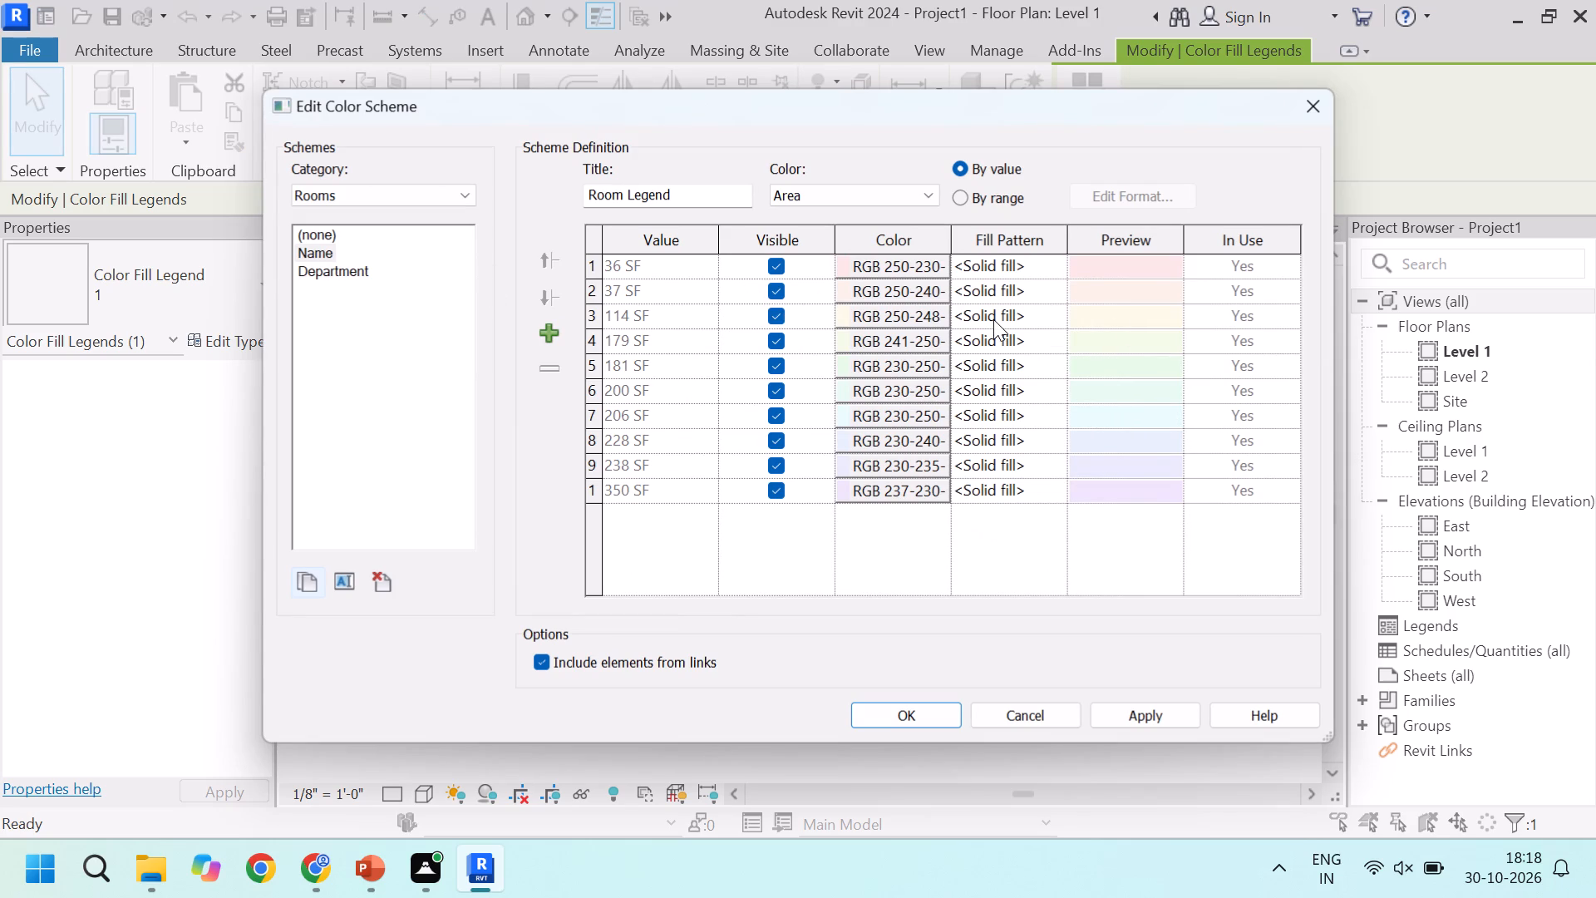
pyautogui.click(867, 186)
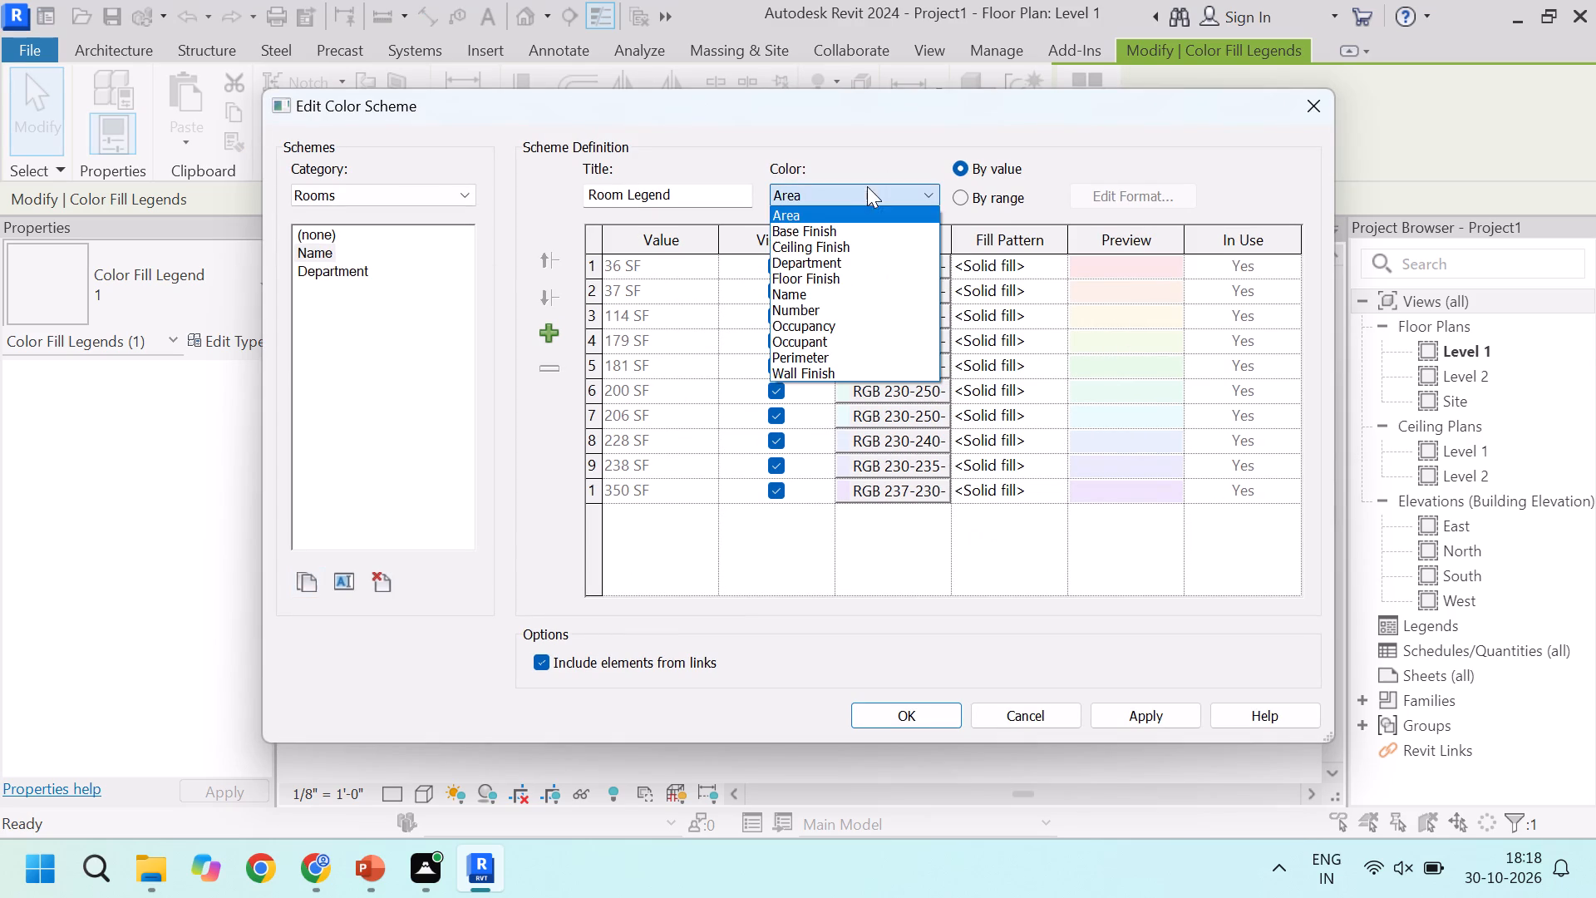
pyautogui.click(820, 294)
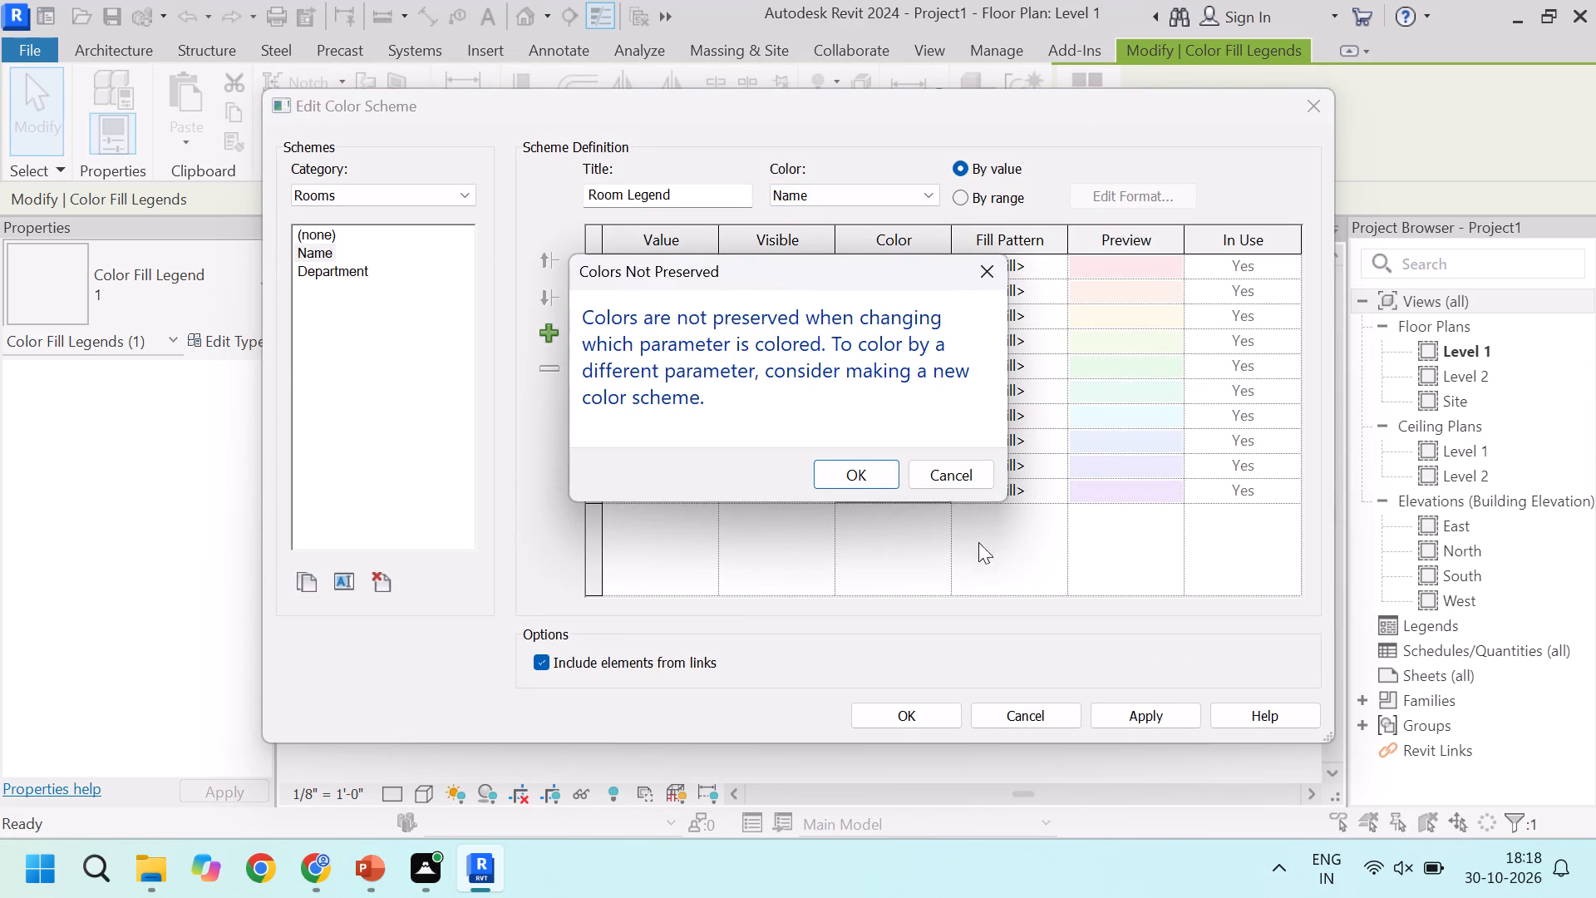
pyautogui.click(870, 471)
pyautogui.click(1159, 718)
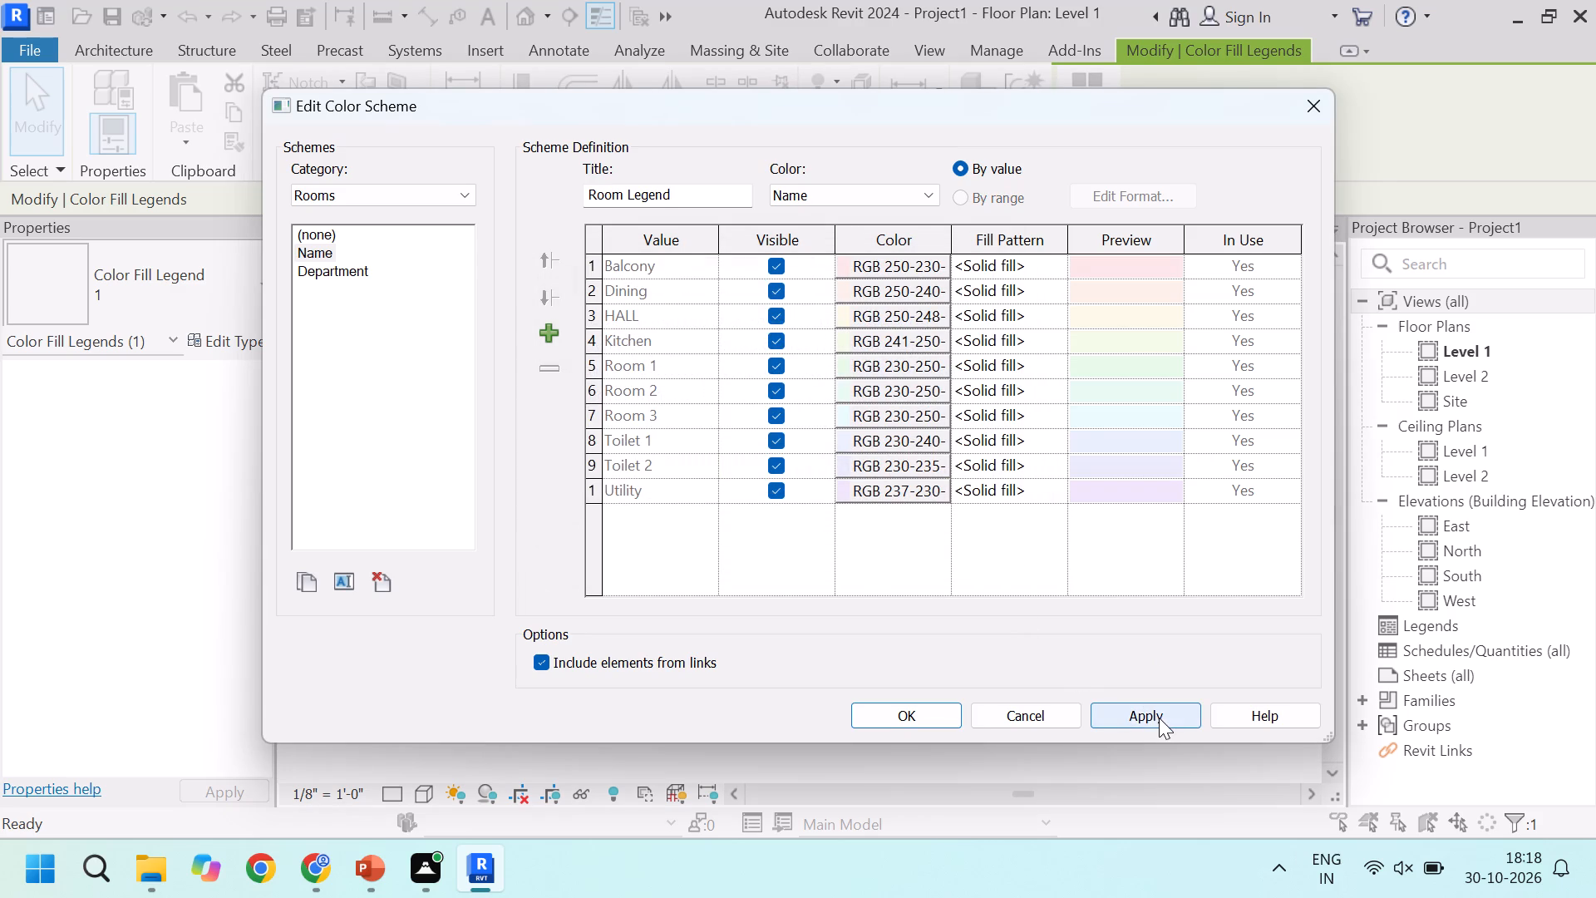
pyautogui.click(937, 713)
pyautogui.click(1110, 435)
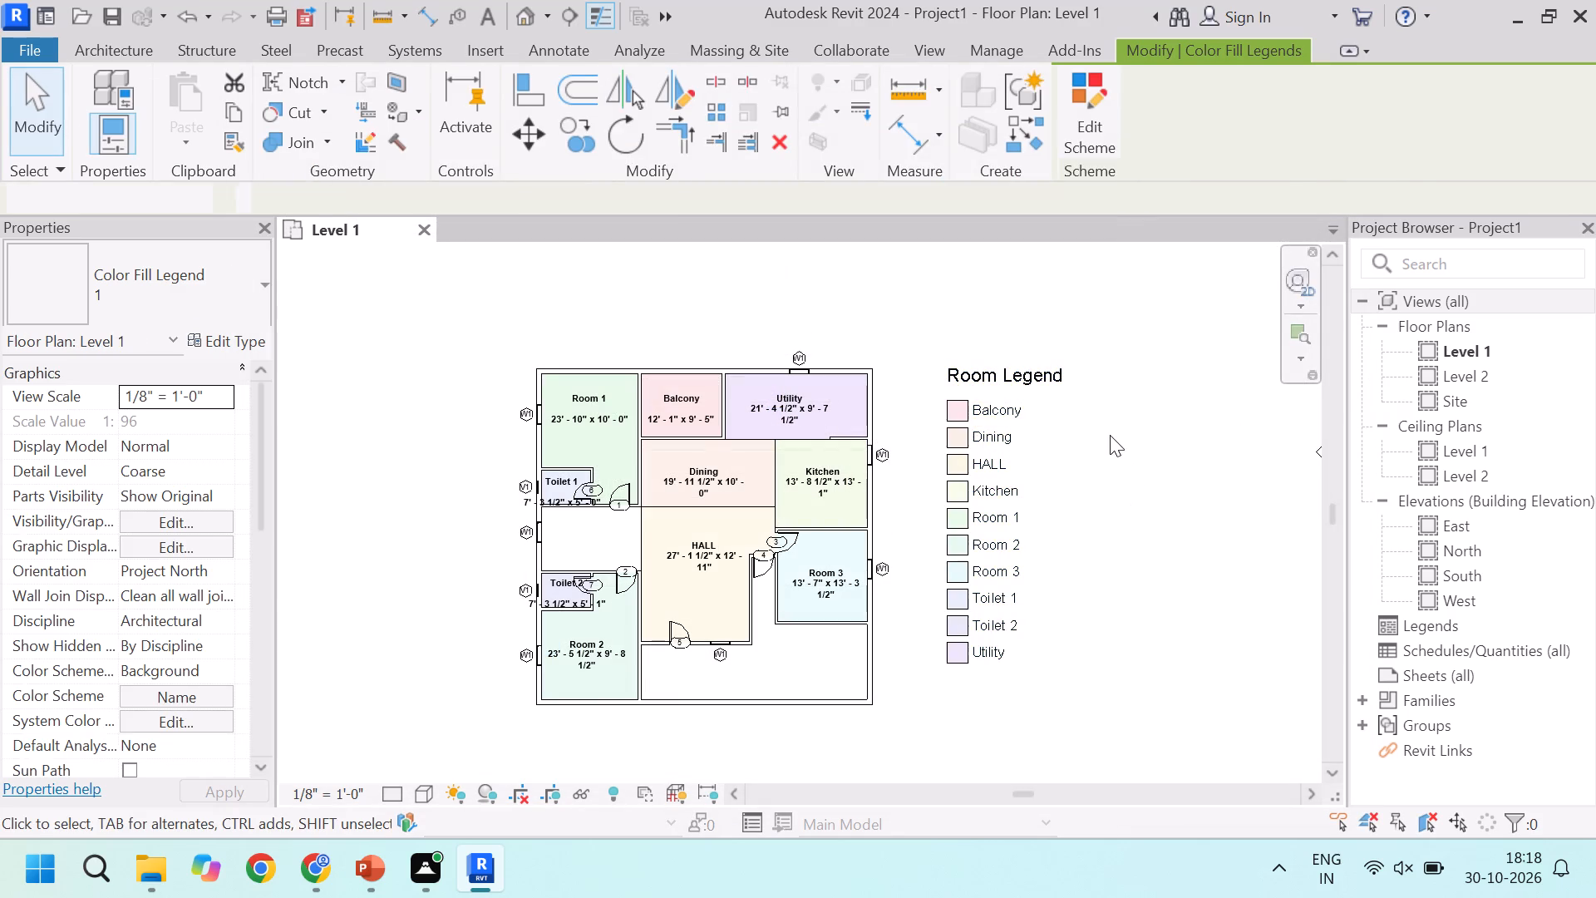
# Create a Rentable area plan for Level 1 with area boundary lines generated automatically on all external walls.
pyautogui.scroll(-5, 593, 387)
pyautogui.scroll(3, 769, 370)
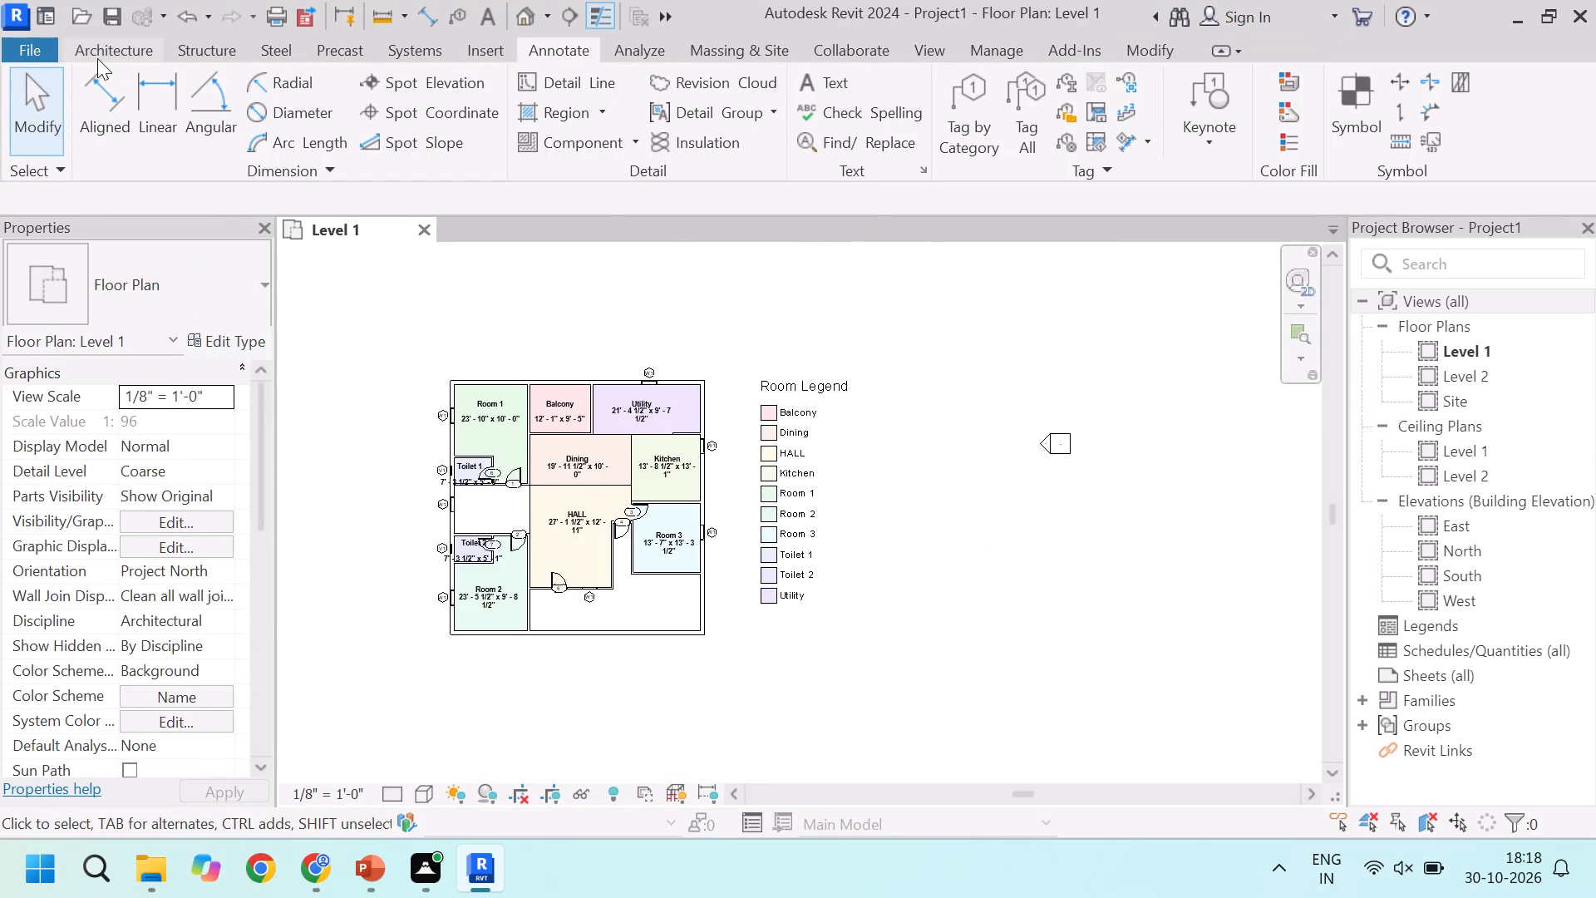
pyautogui.click(111, 52)
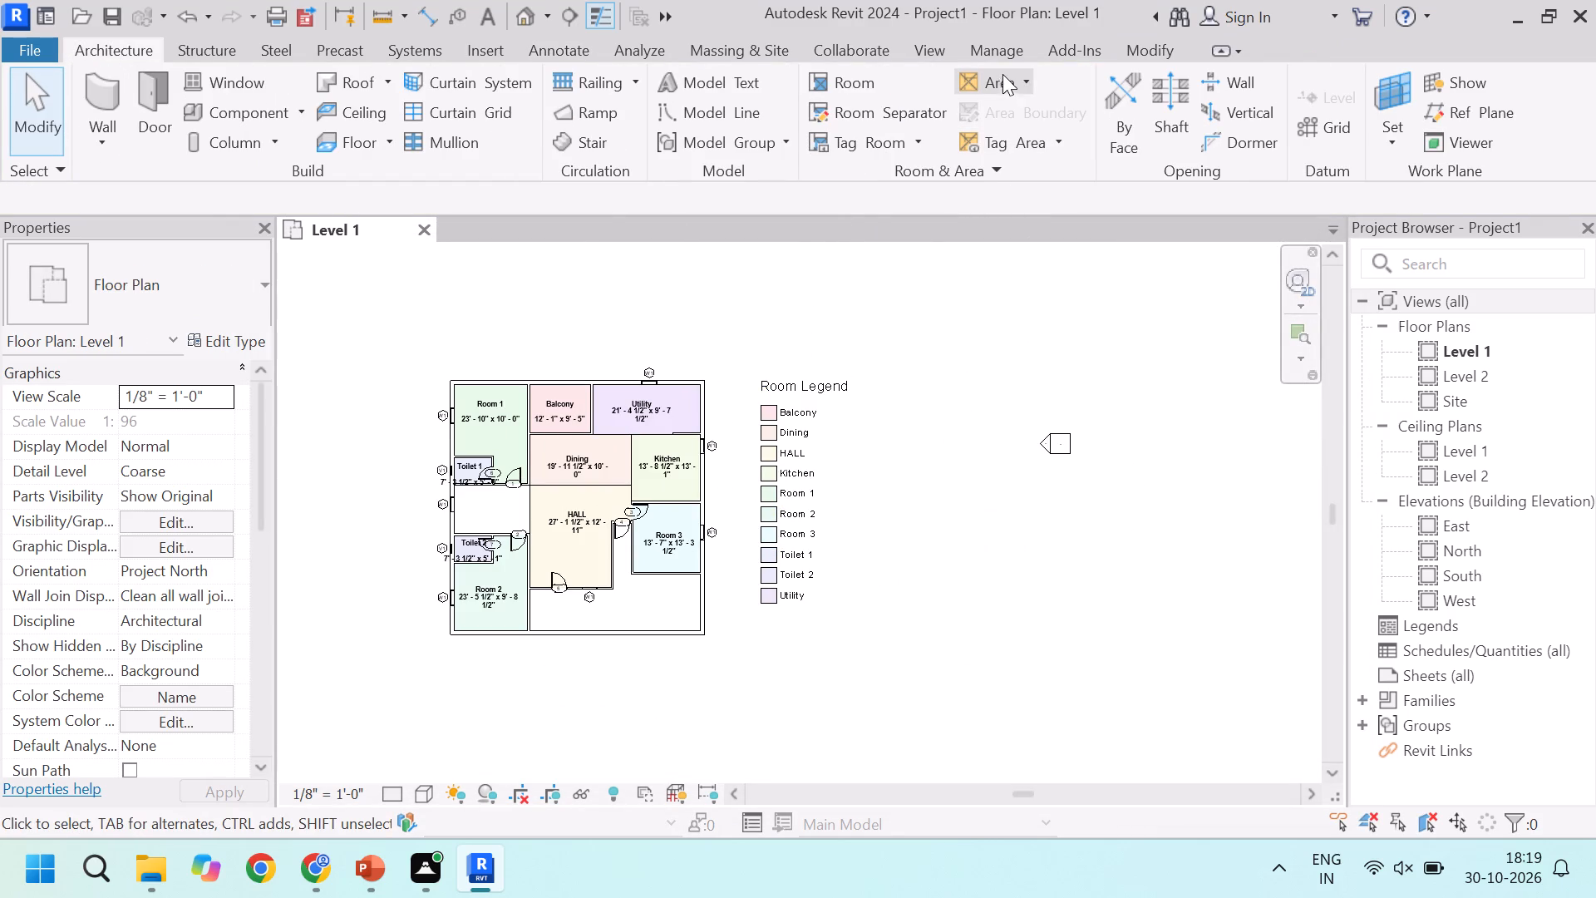
pyautogui.click(1026, 81)
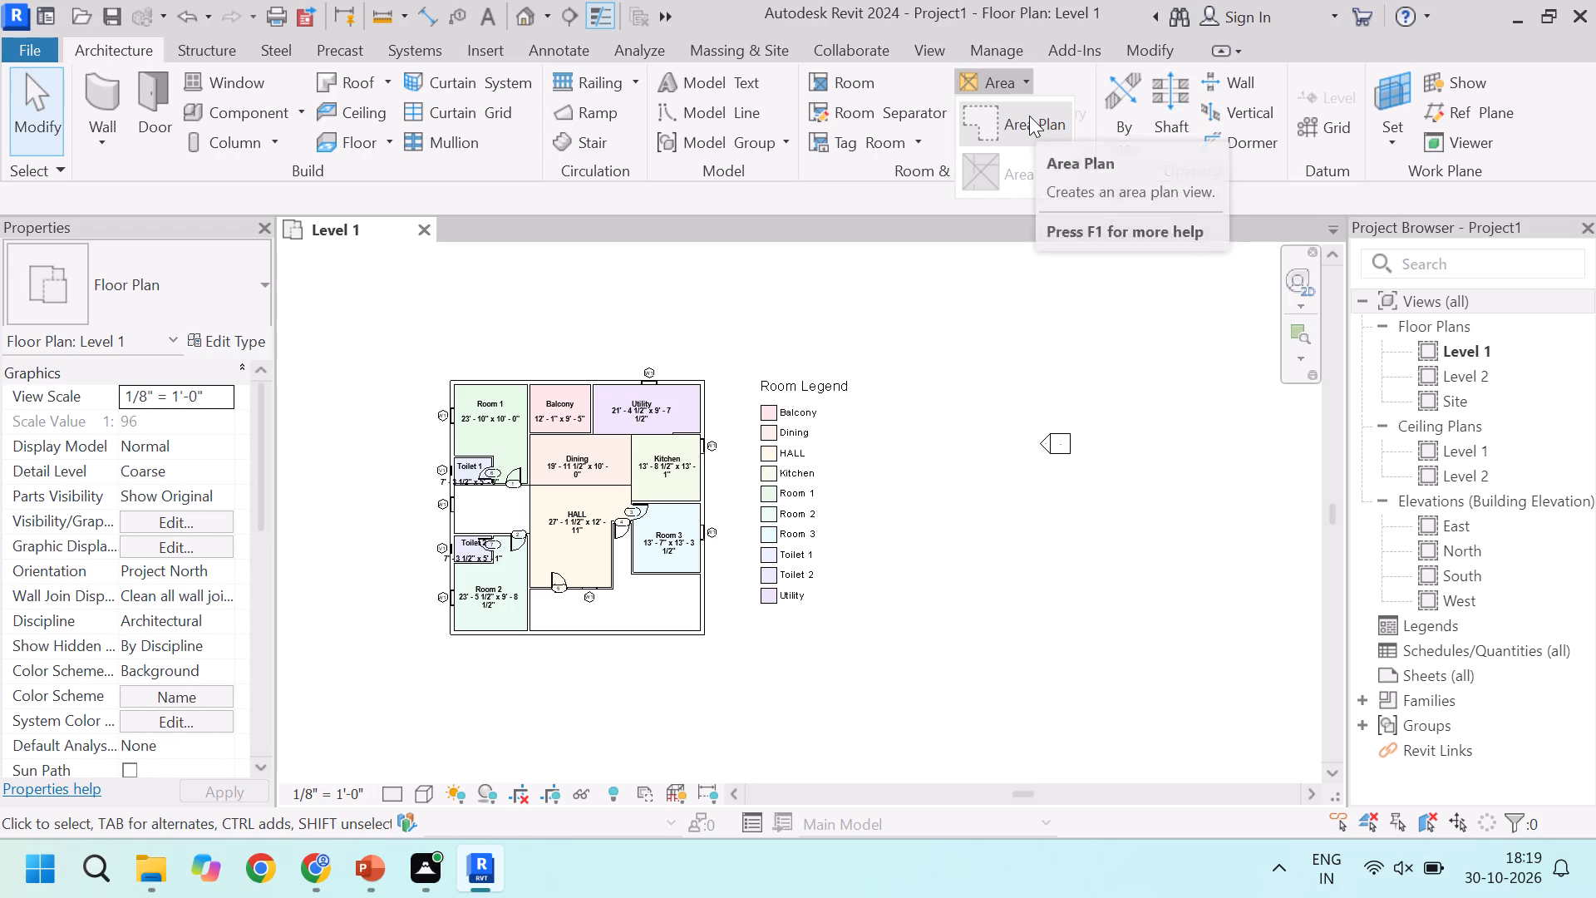
pyautogui.click(1029, 116)
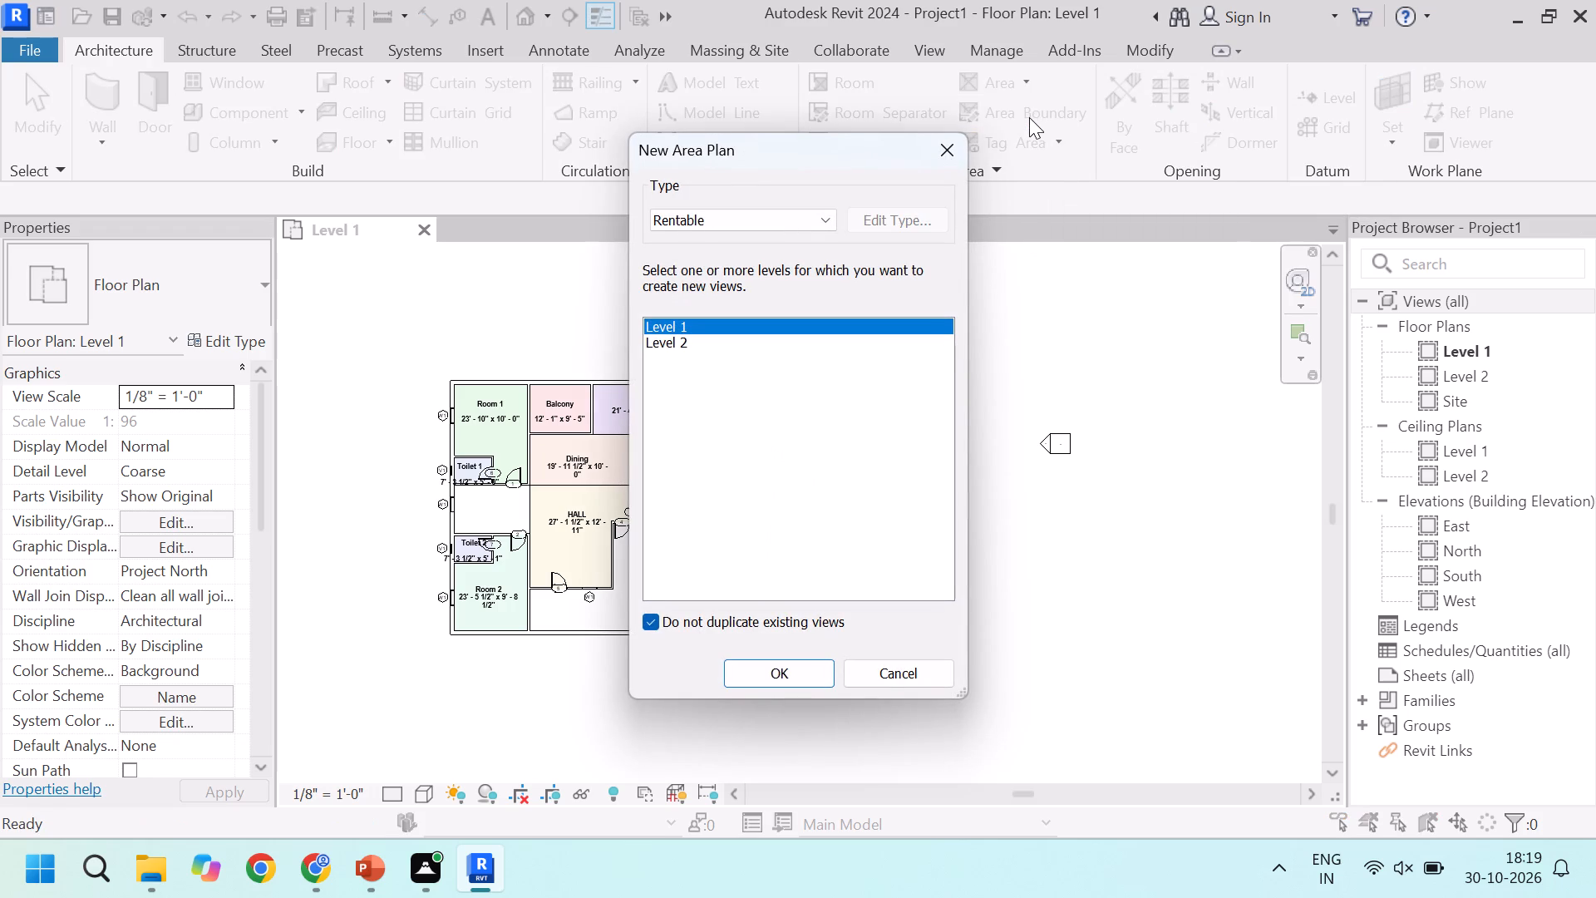
pyautogui.click(791, 666)
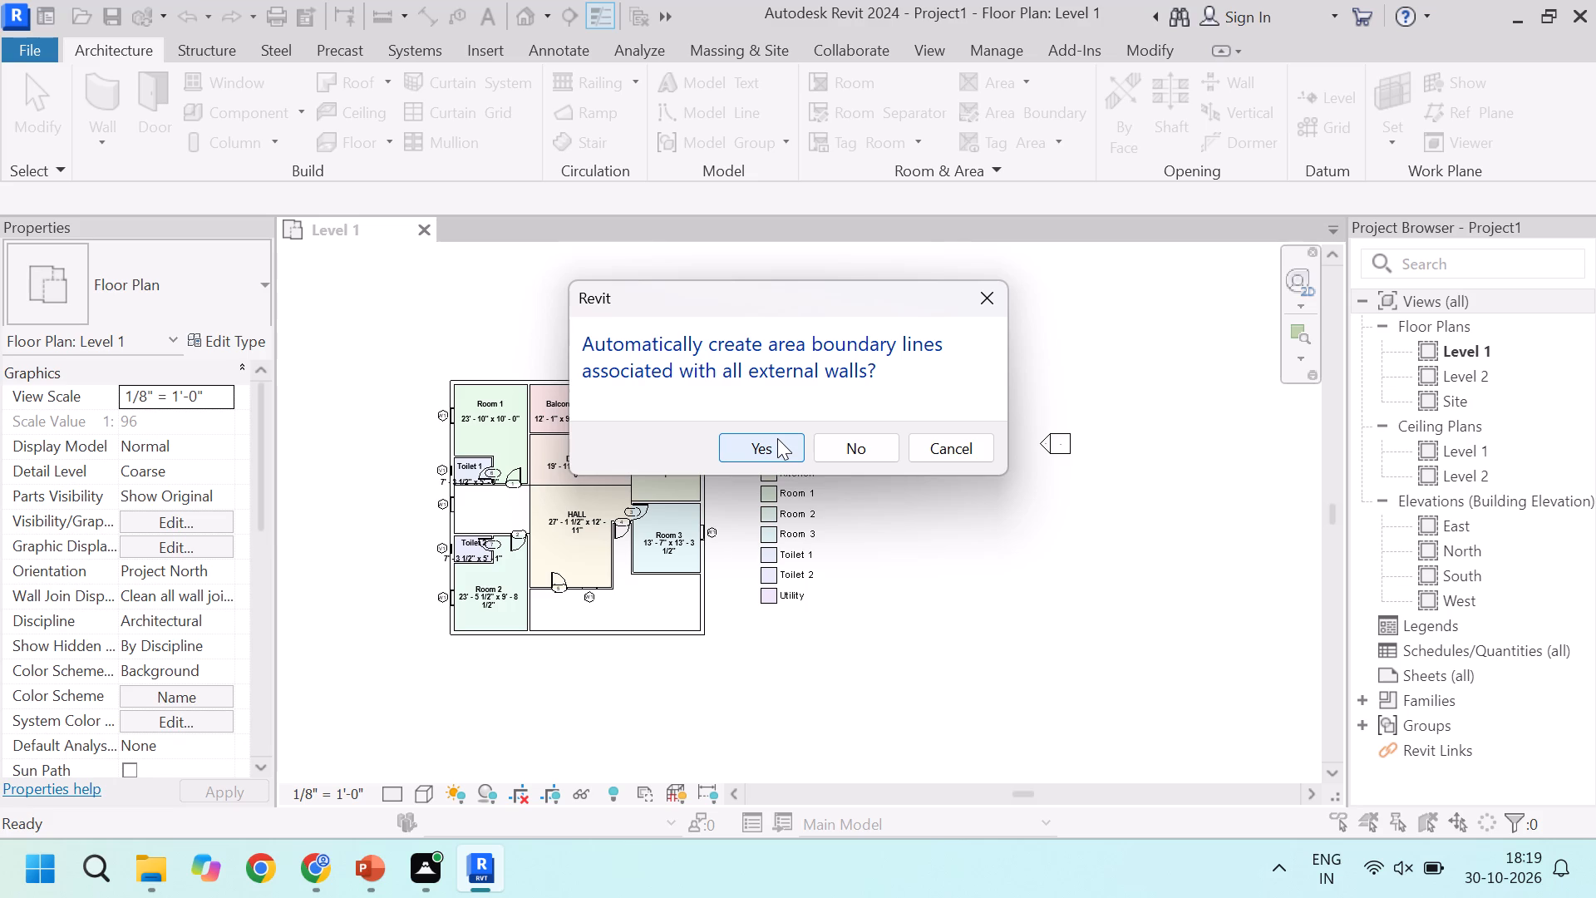
pyautogui.click(777, 438)
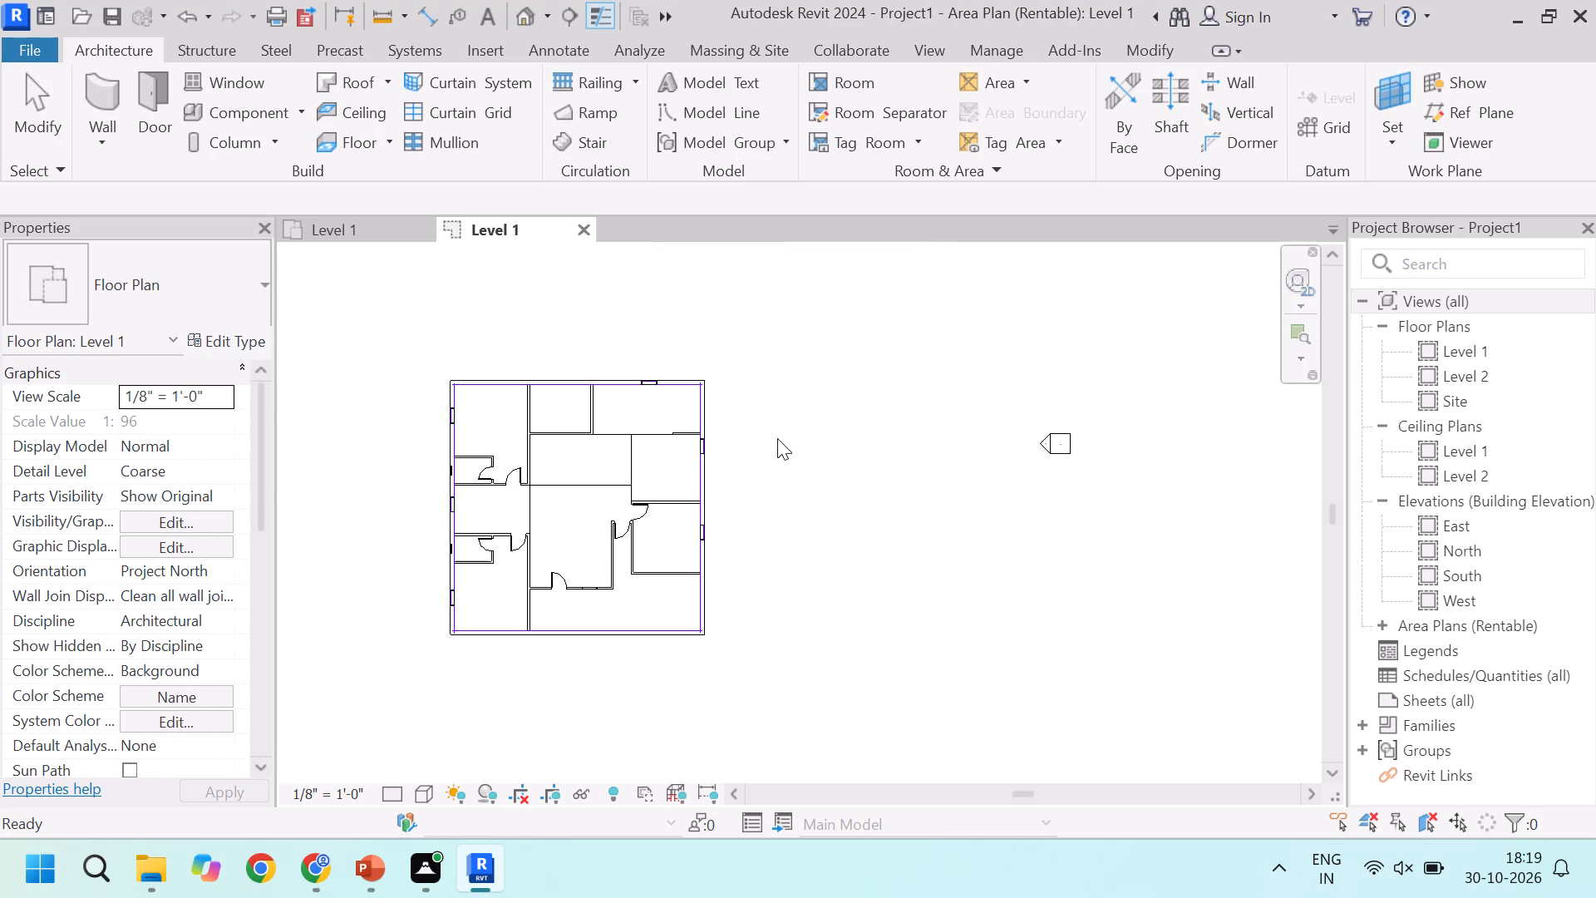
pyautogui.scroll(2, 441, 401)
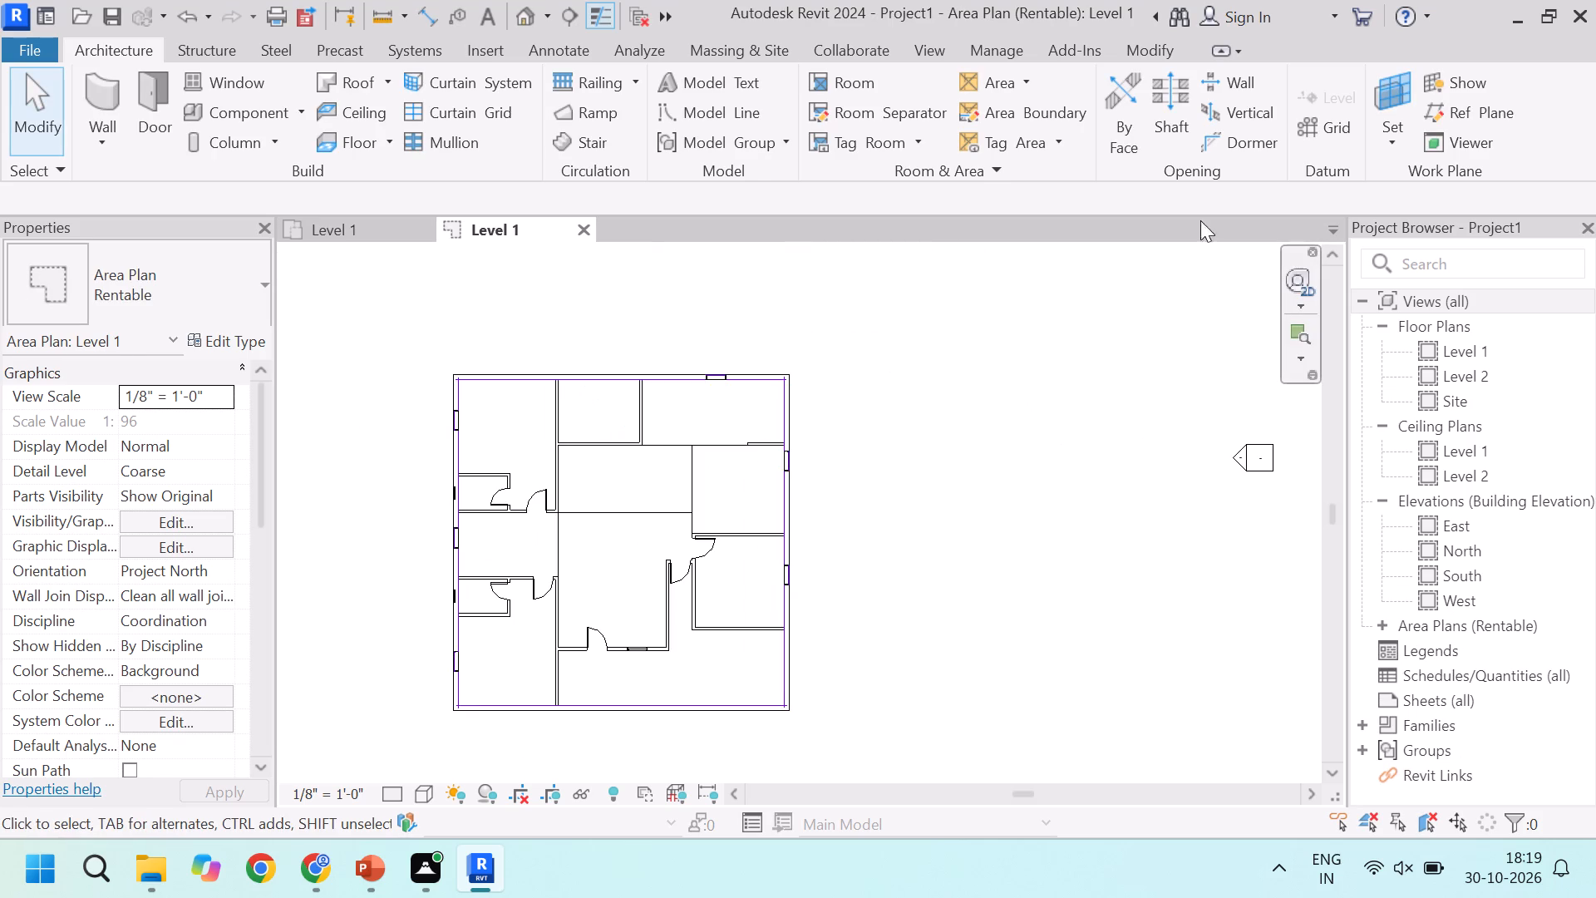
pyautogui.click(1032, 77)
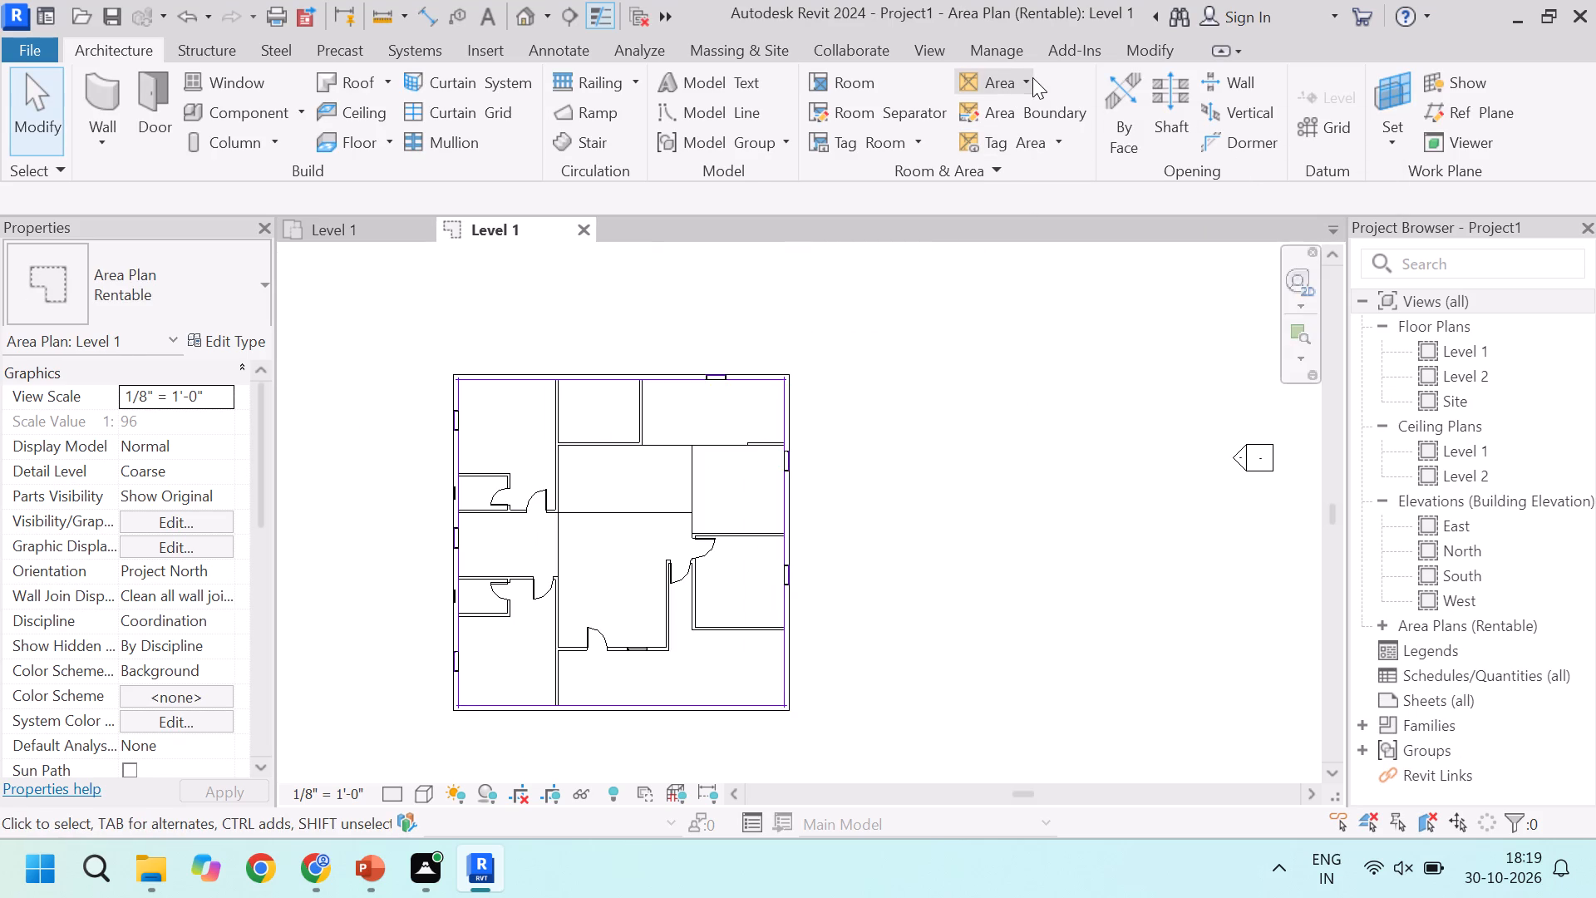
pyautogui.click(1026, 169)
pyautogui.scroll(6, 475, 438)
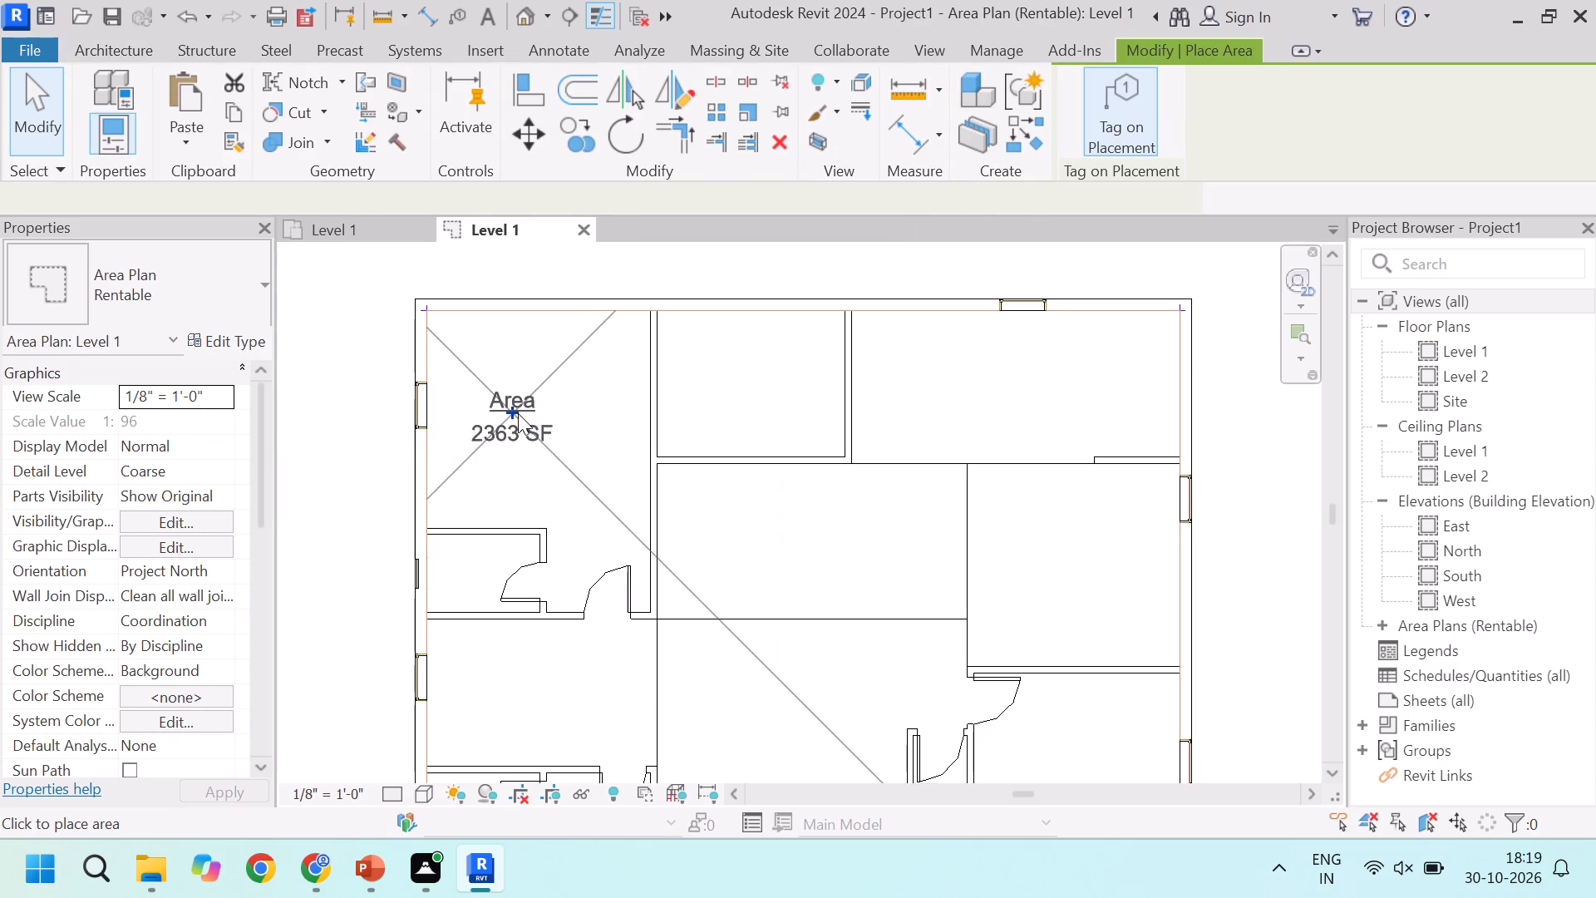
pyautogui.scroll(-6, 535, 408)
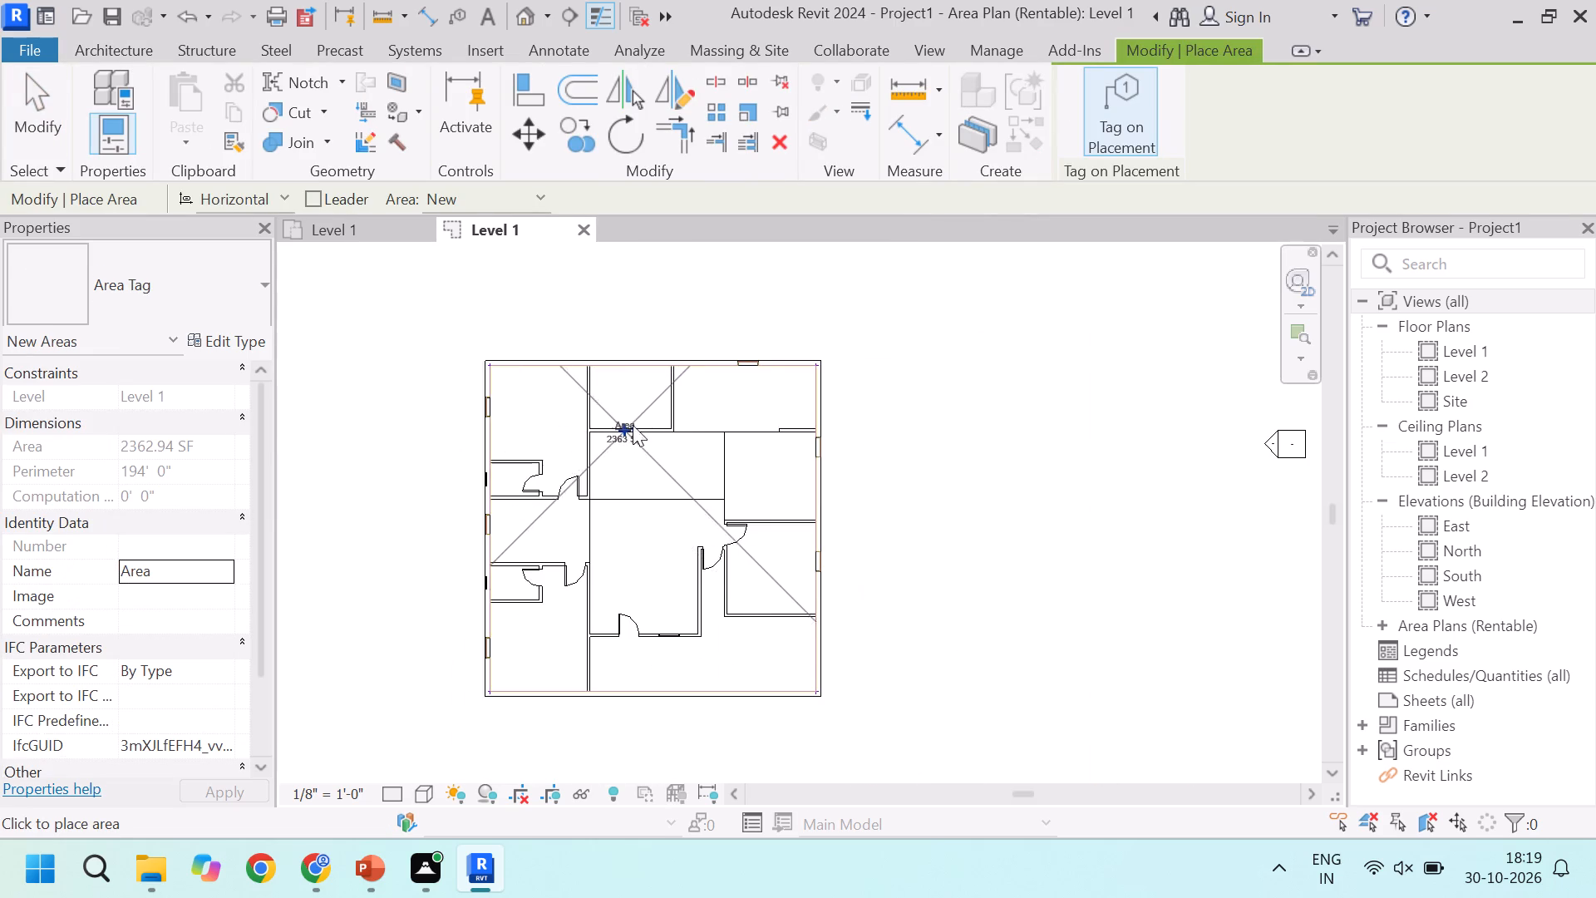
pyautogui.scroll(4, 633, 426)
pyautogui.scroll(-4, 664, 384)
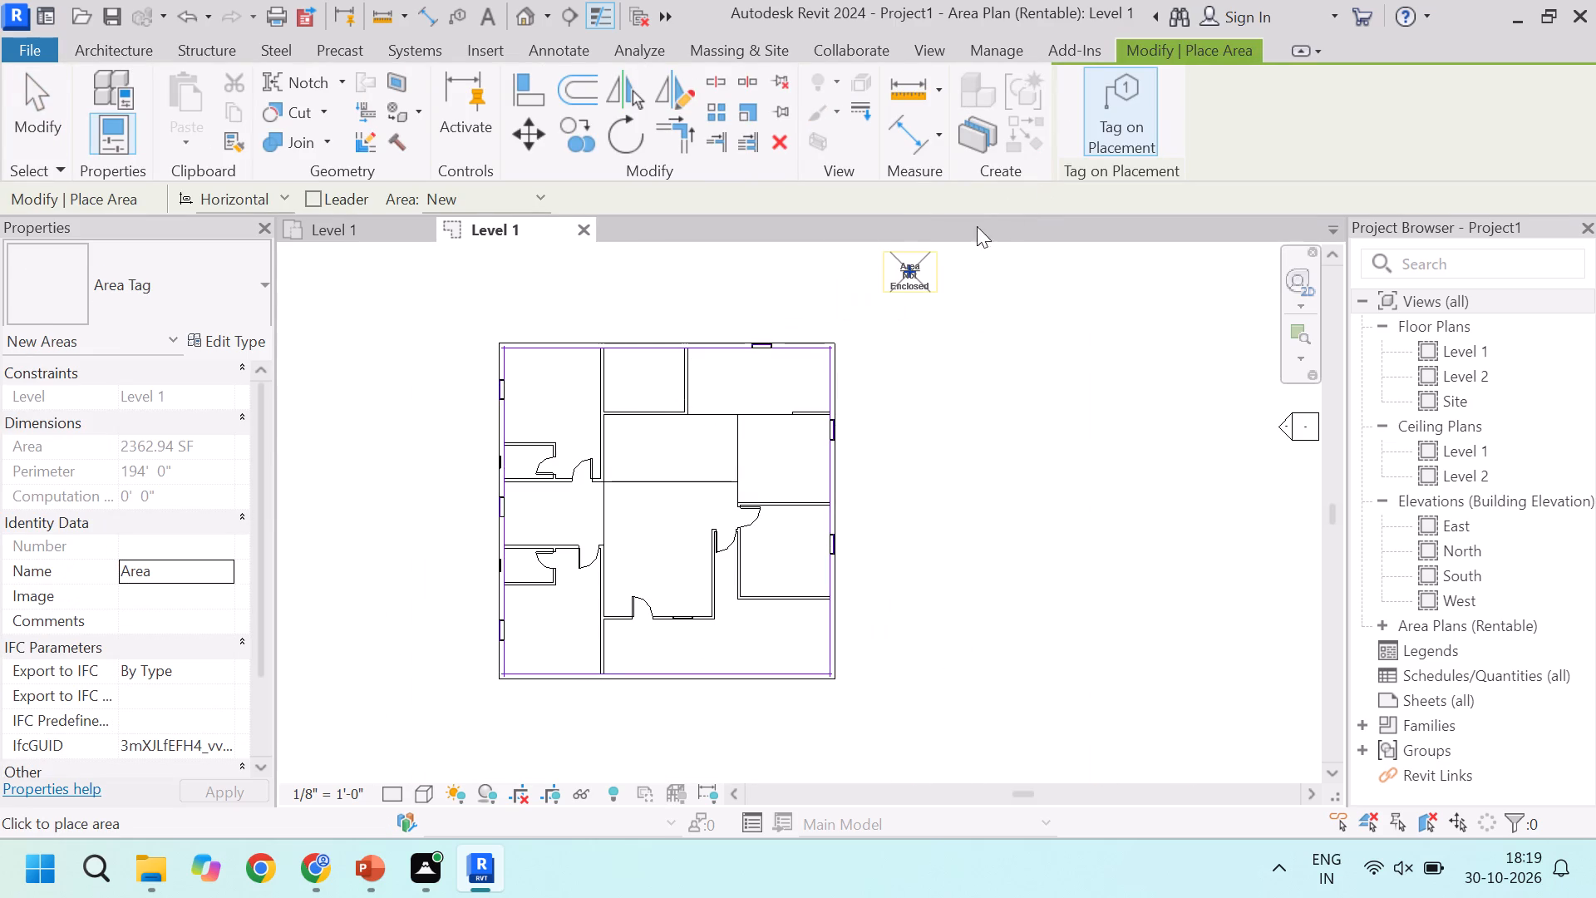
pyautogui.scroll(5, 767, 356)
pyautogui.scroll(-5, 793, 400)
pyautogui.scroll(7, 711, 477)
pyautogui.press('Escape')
# Add area boundaries along the walls and separation lines enclosing the Balcony, Utility, Dining and Kitchen spaces, with area rules applied.
pyautogui.scroll(1, 978, 367)
pyautogui.scroll(-5, 978, 367)
pyautogui.scroll(-4, 815, 373)
pyautogui.scroll(5, 865, 335)
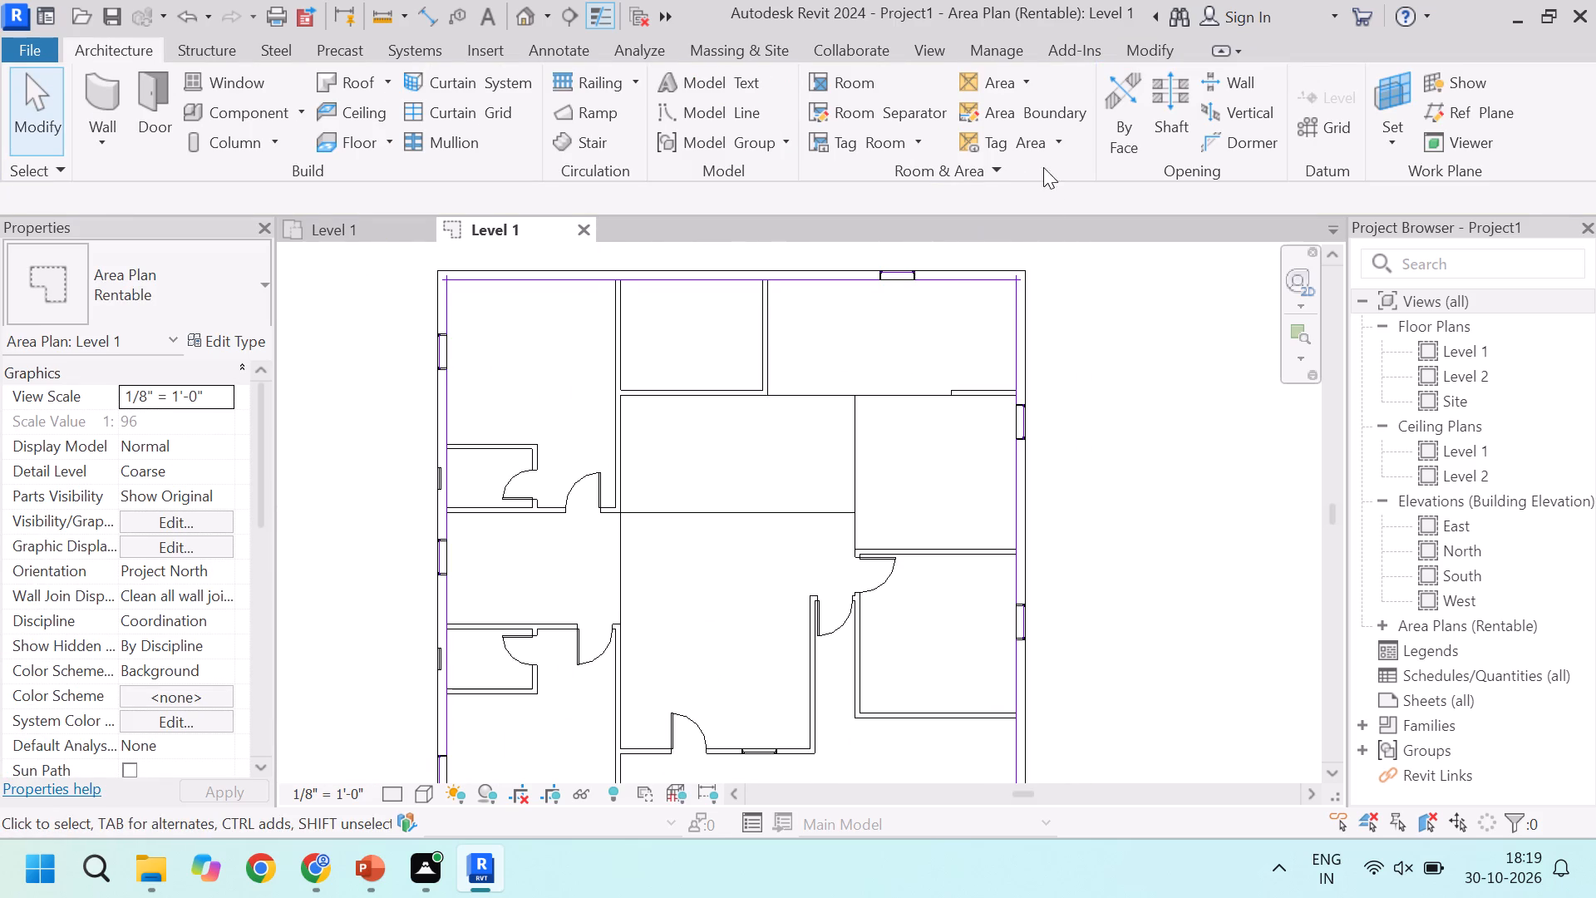
pyautogui.click(1027, 106)
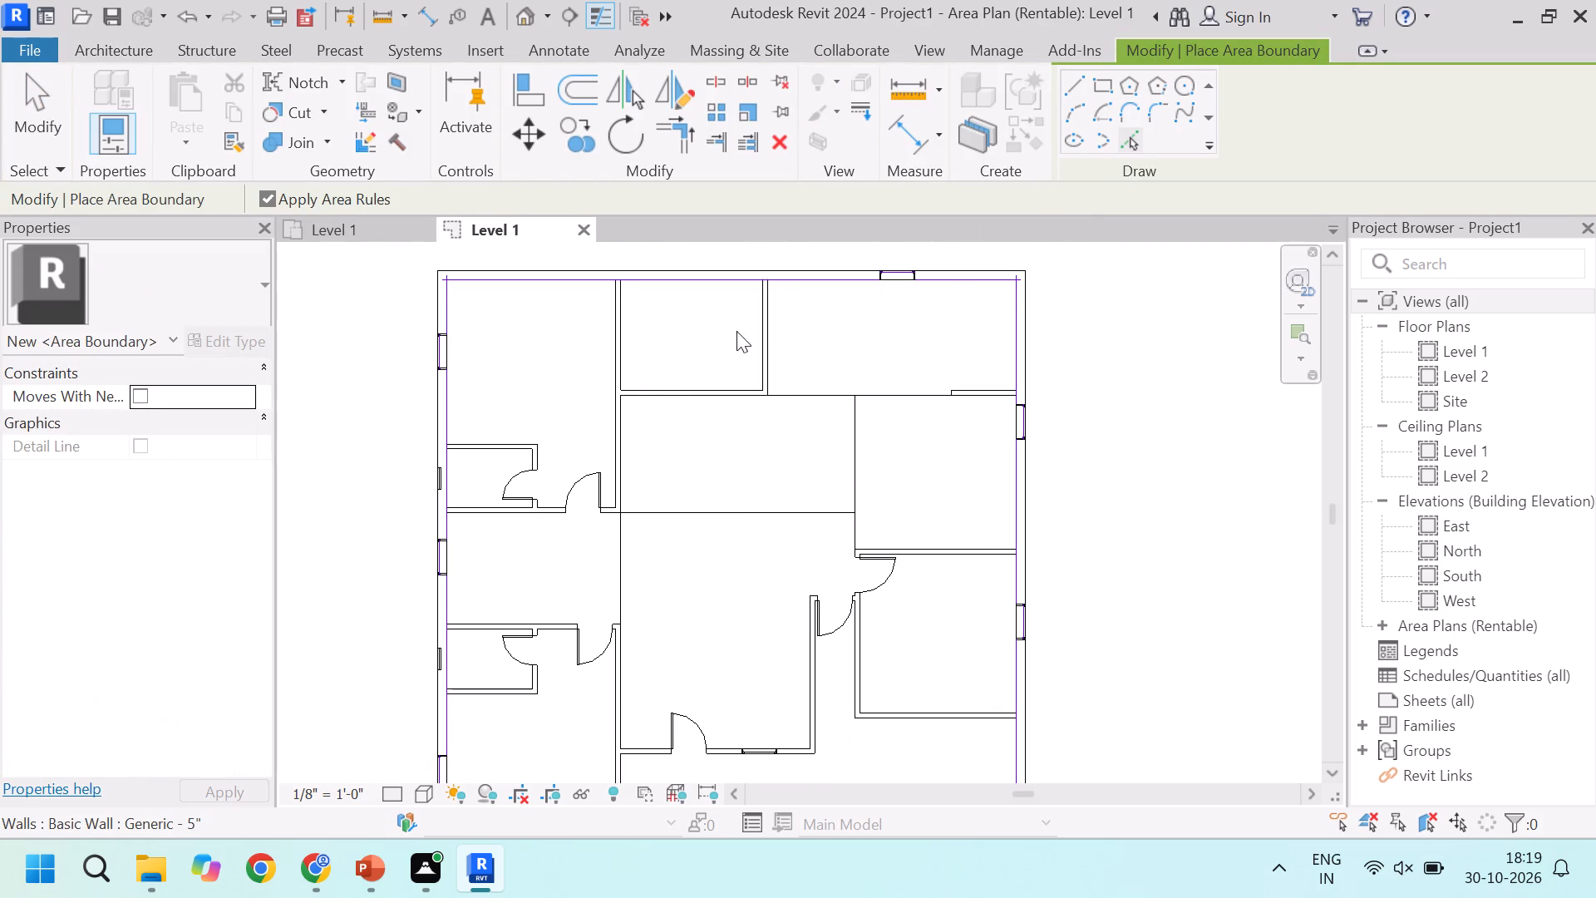
pyautogui.scroll(5, 613, 328)
pyautogui.scroll(-3, 622, 323)
pyautogui.click(622, 323)
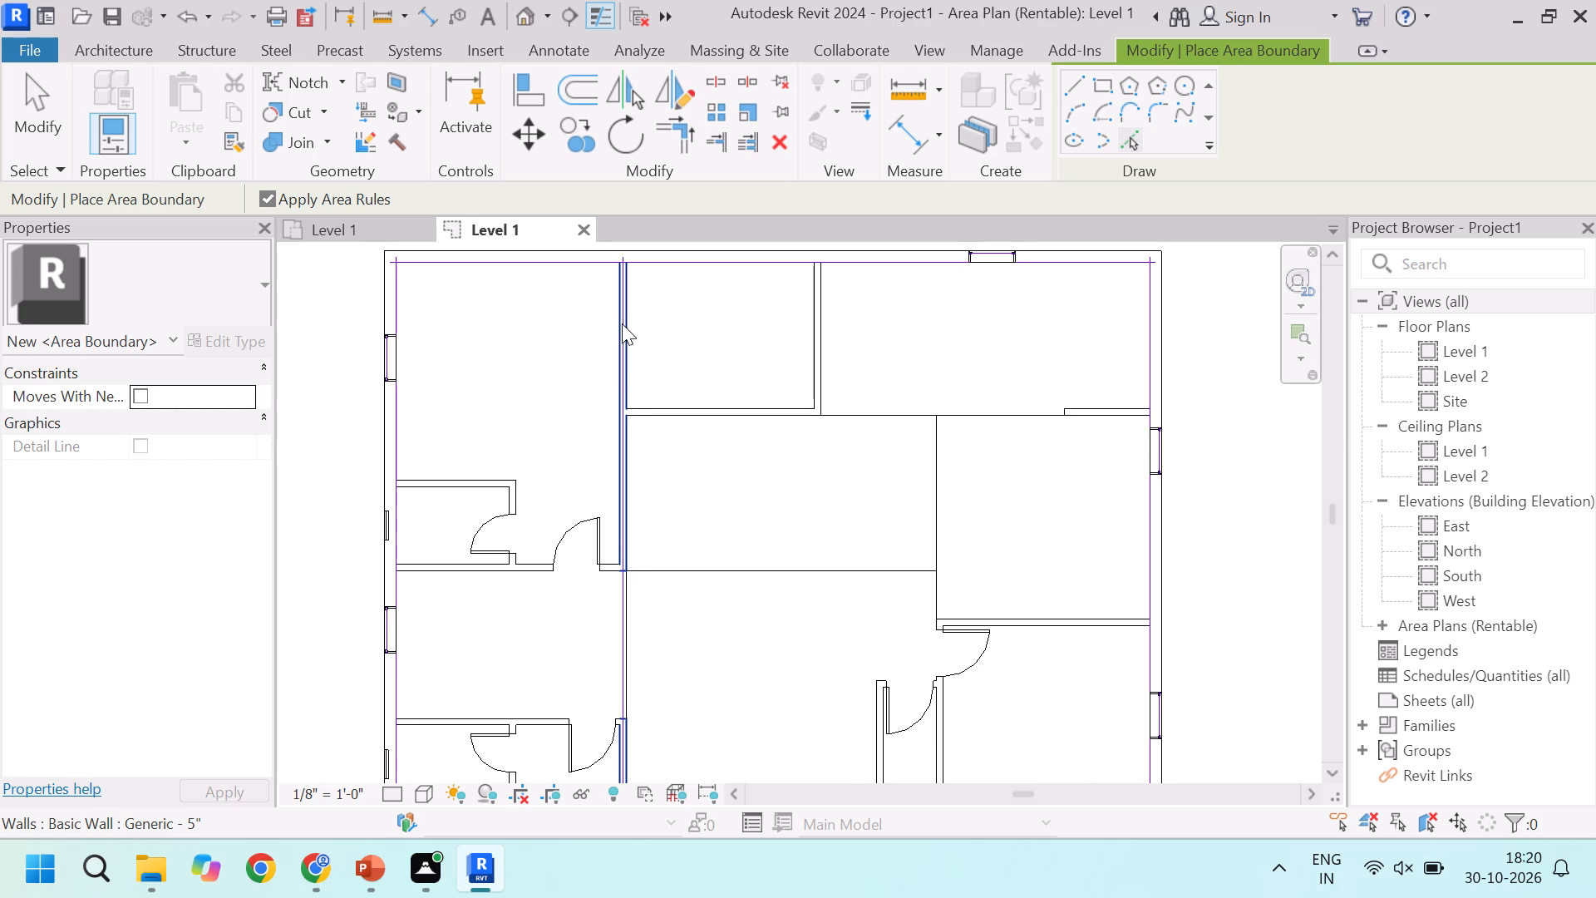
pyautogui.click(819, 323)
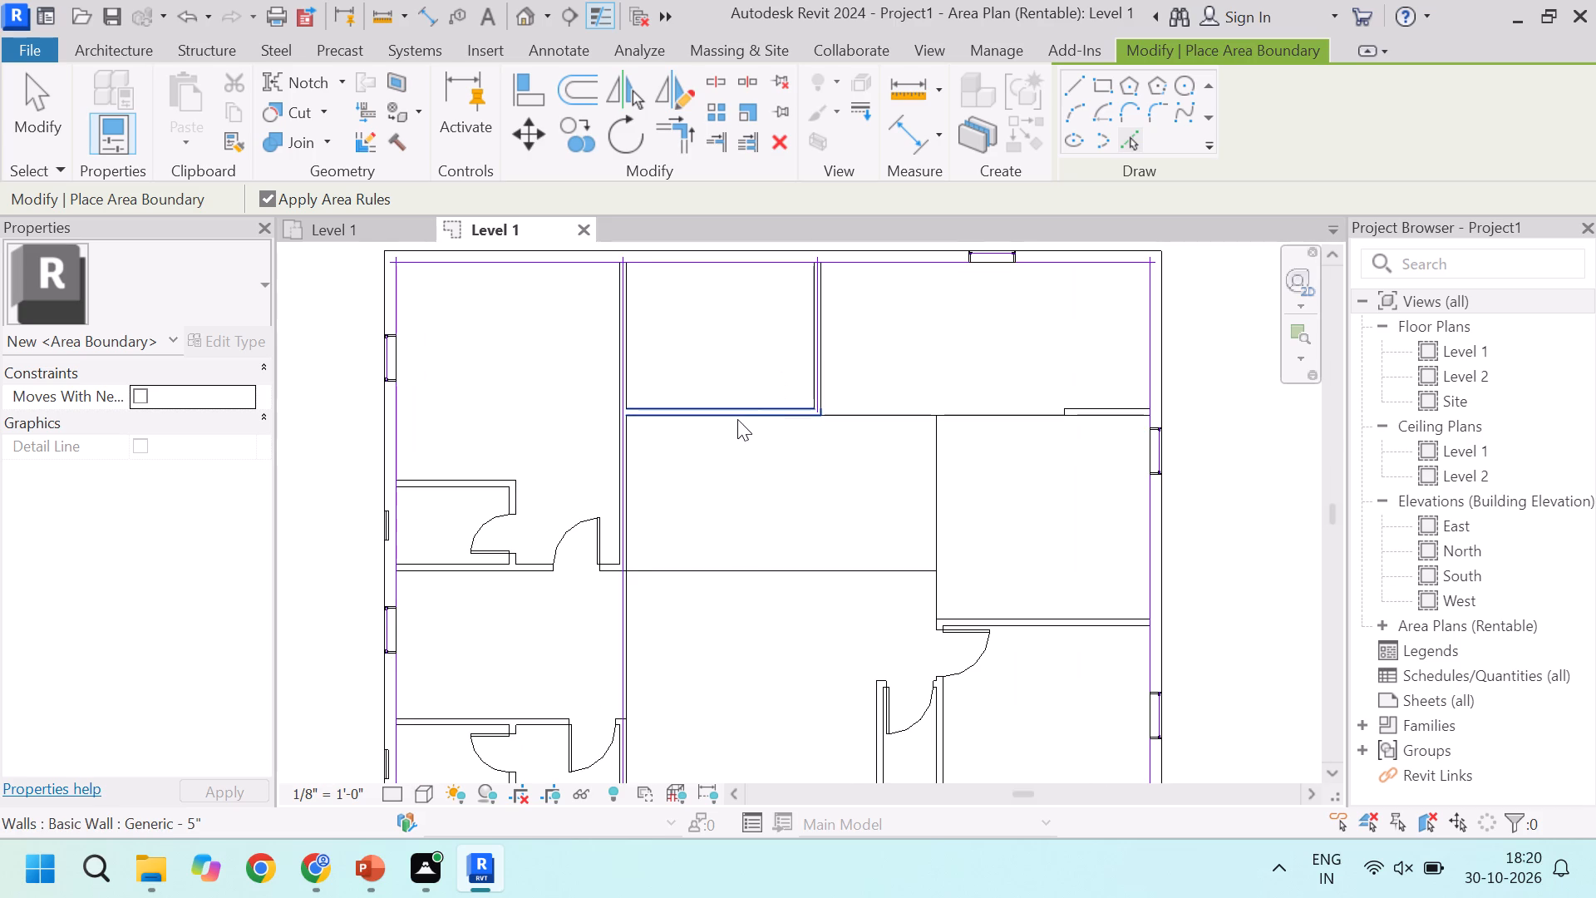
pyautogui.click(740, 412)
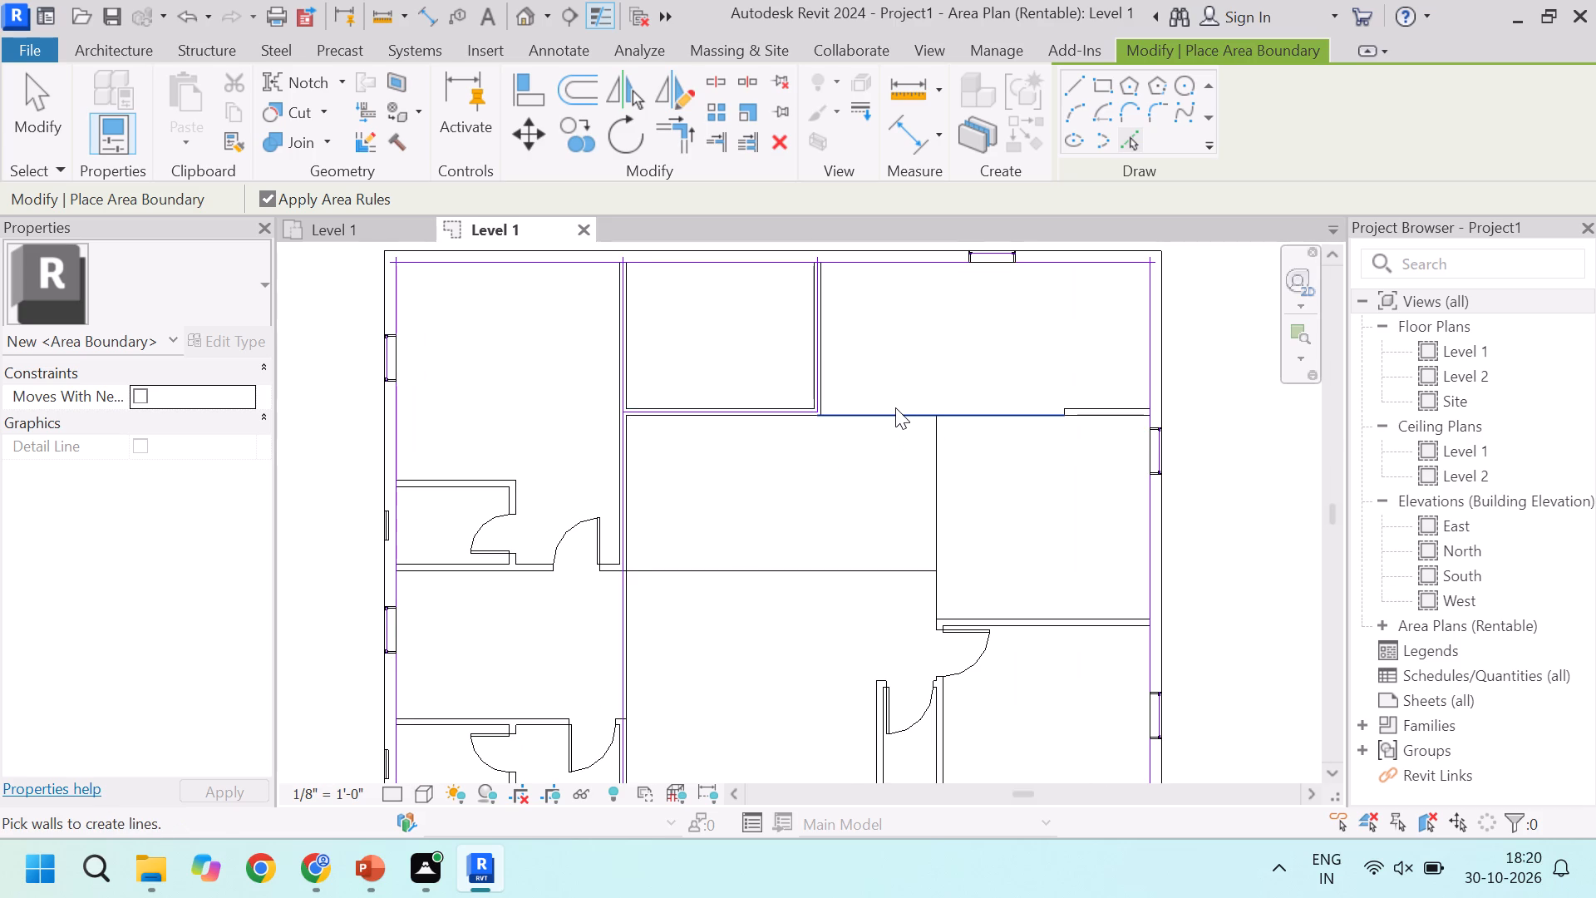
pyautogui.click(895, 407)
pyautogui.click(929, 446)
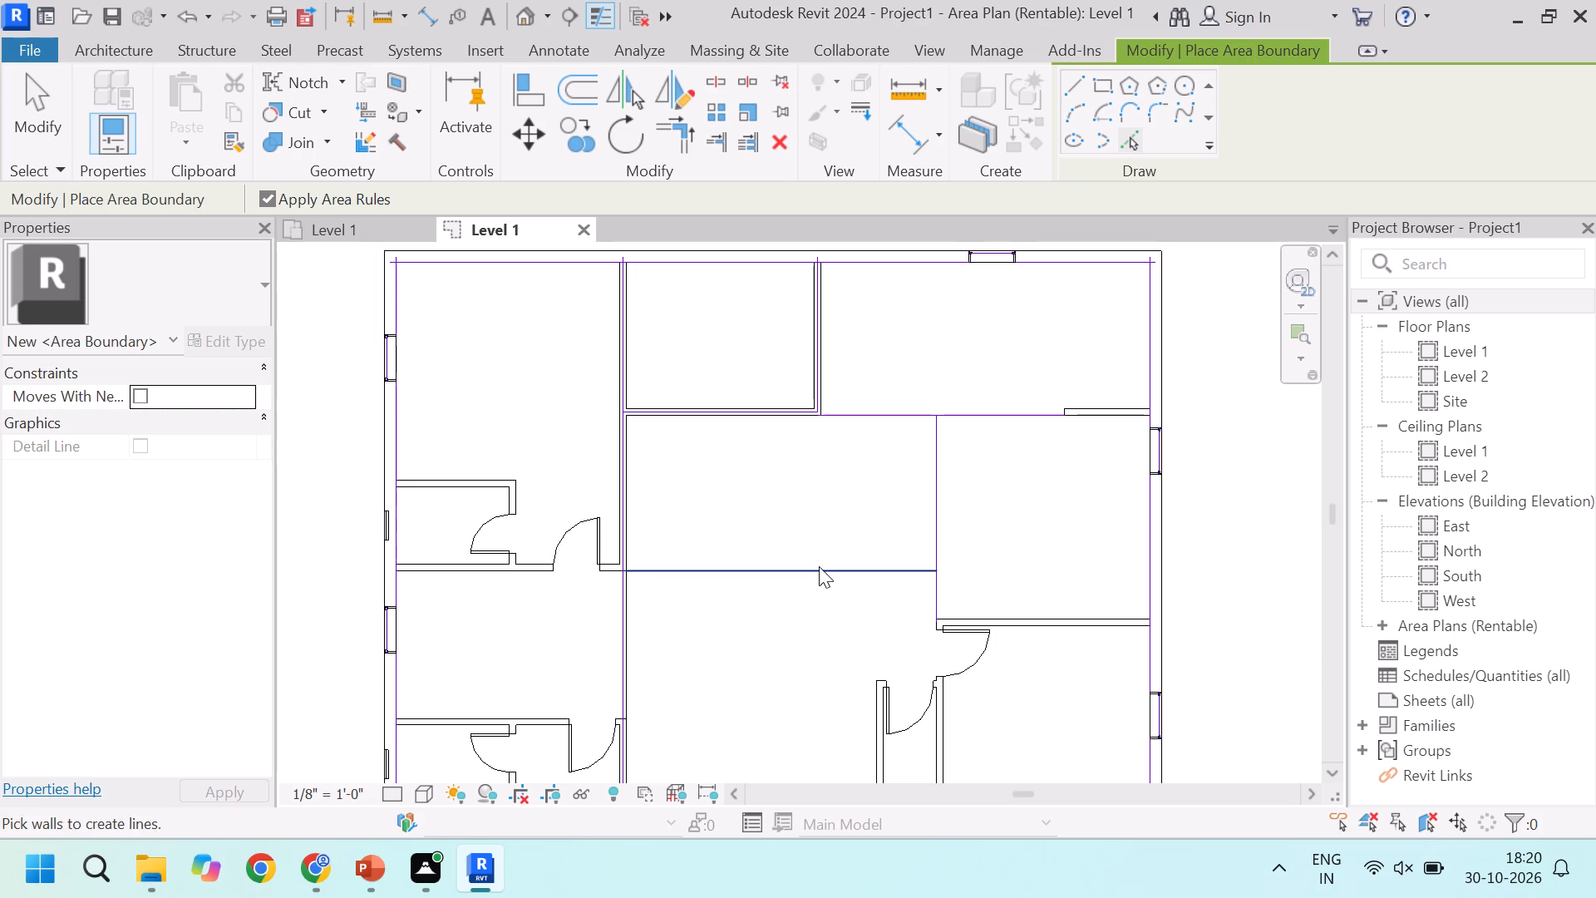
pyautogui.click(819, 566)
# Add area boundaries along the walls enclosing both toilets and the walls separating Room 1 and Room 2 from the space between them.
pyautogui.scroll(-4, 839, 438)
pyautogui.scroll(4, 670, 572)
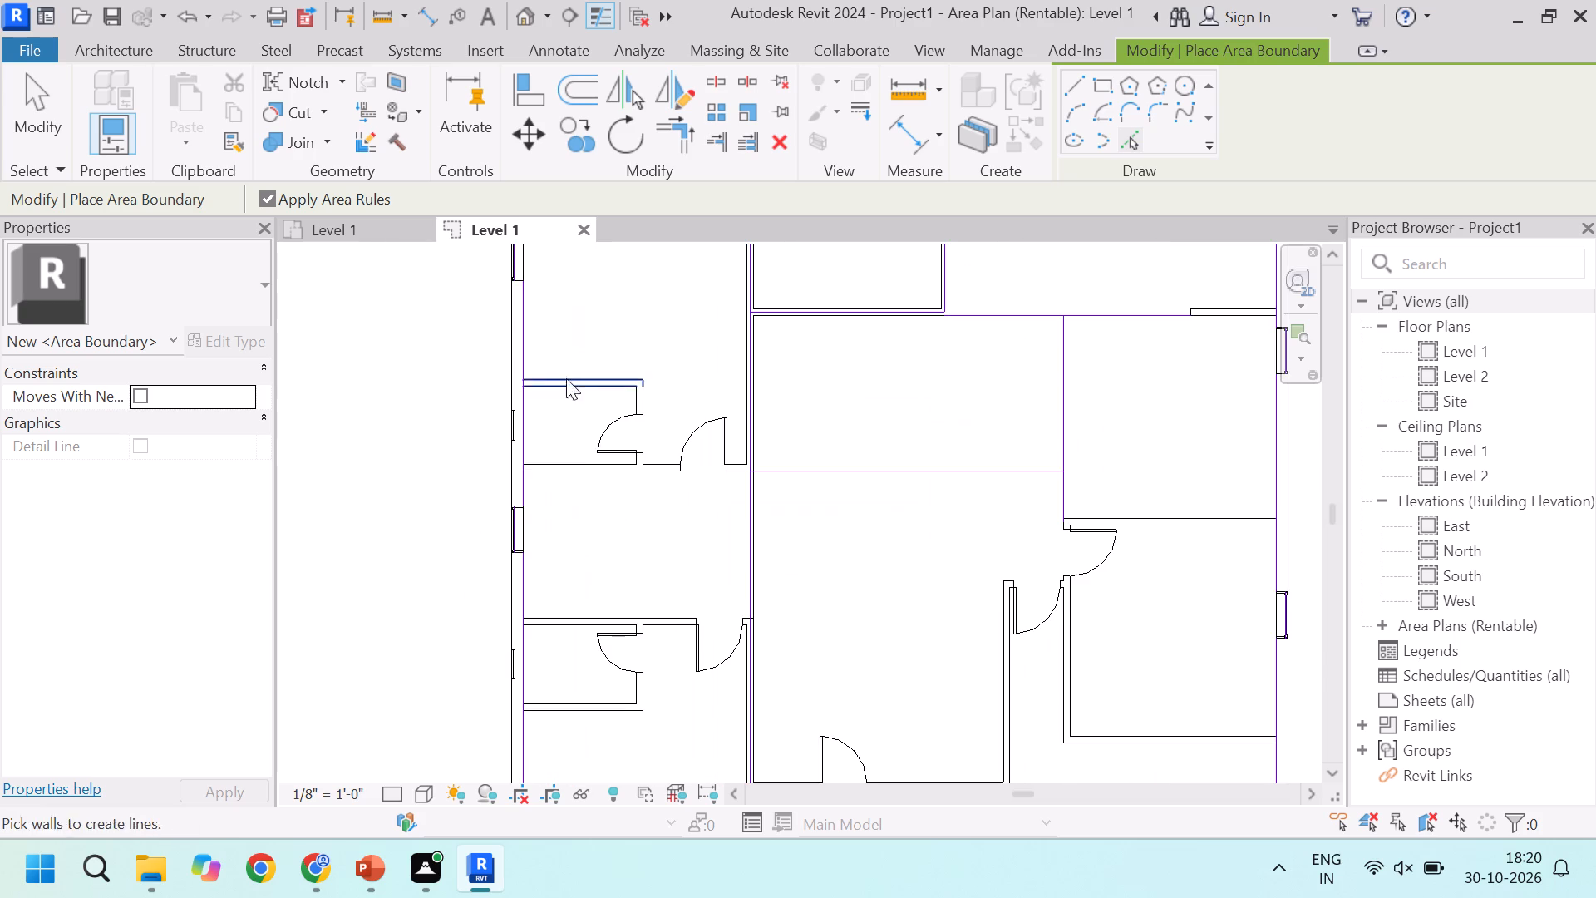
pyautogui.scroll(4, 567, 375)
pyautogui.click(571, 375)
pyautogui.click(697, 416)
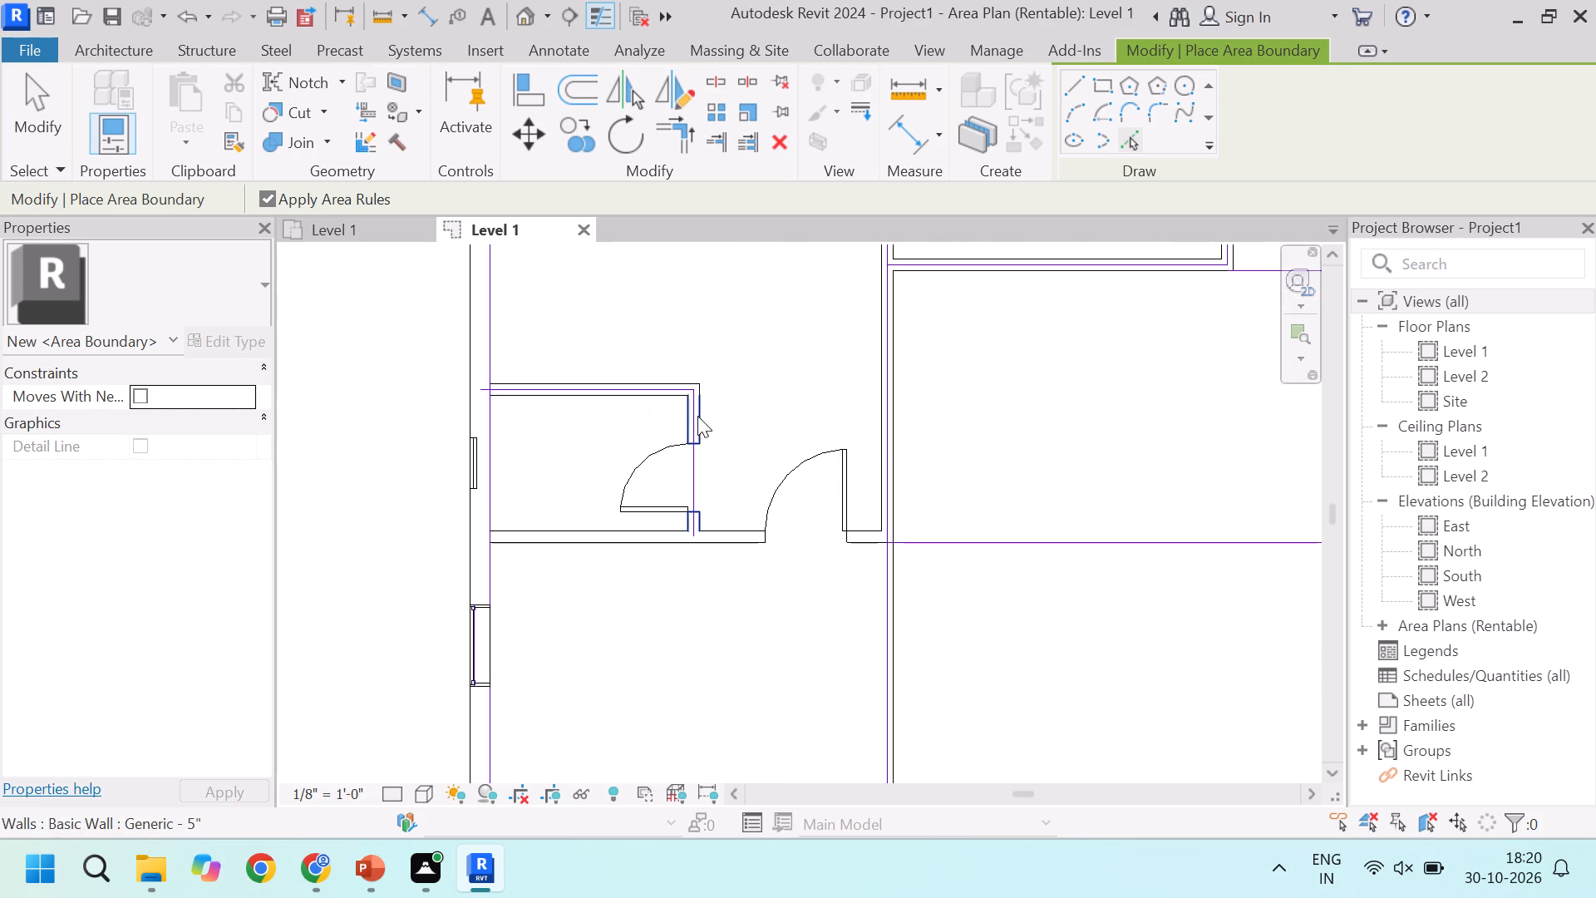
pyautogui.click(598, 523)
pyautogui.scroll(-5, 731, 359)
pyautogui.scroll(4, 698, 579)
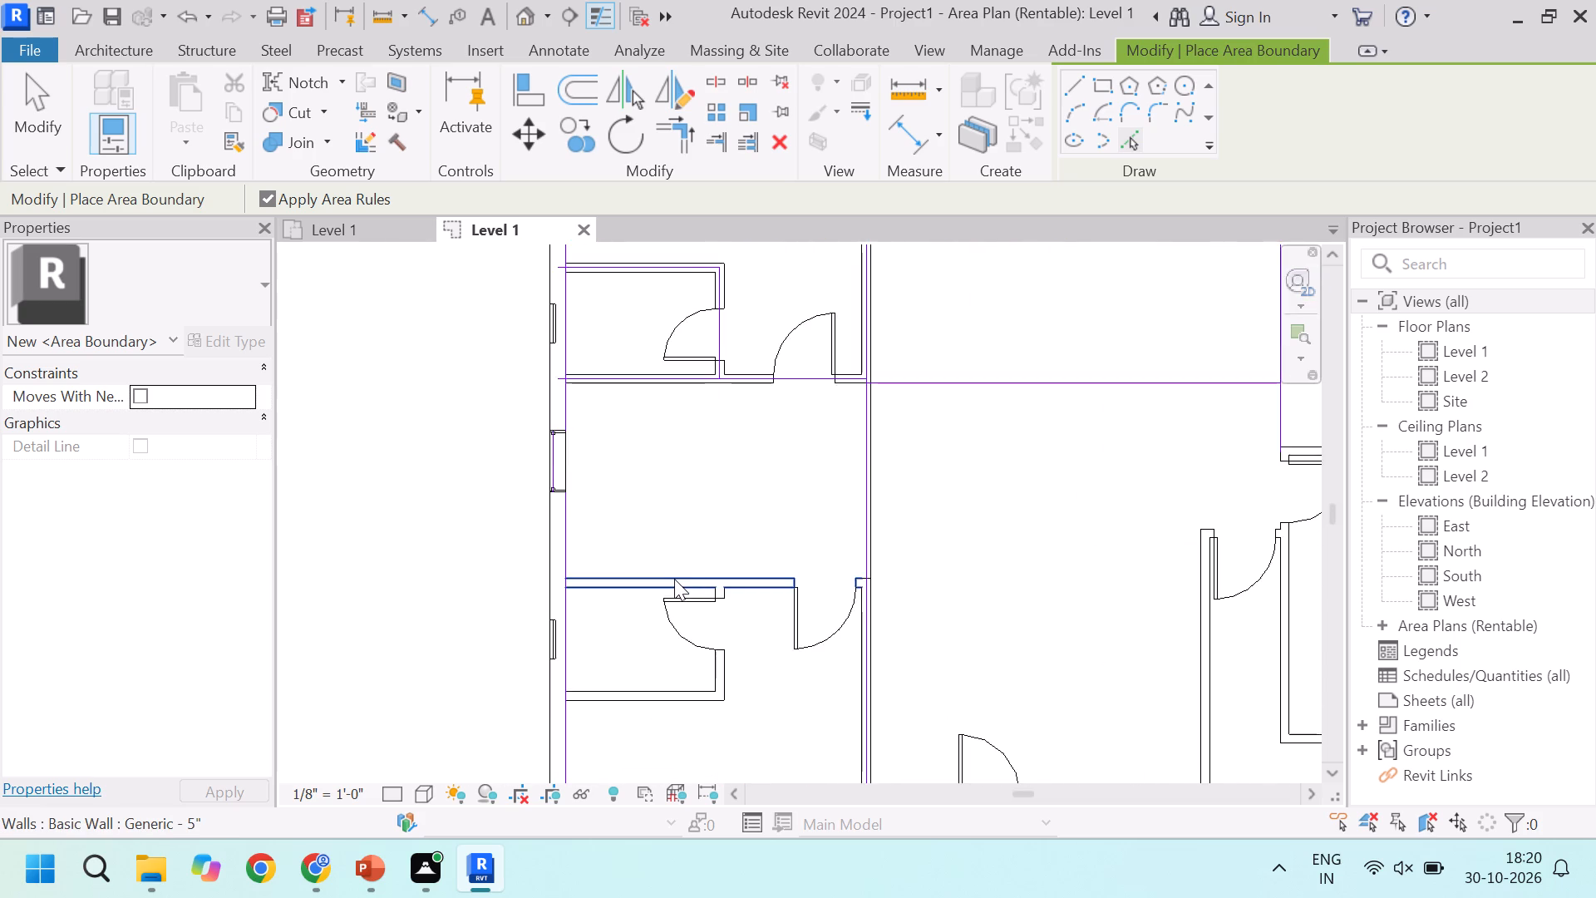
pyautogui.click(674, 579)
pyautogui.click(663, 712)
pyautogui.click(723, 683)
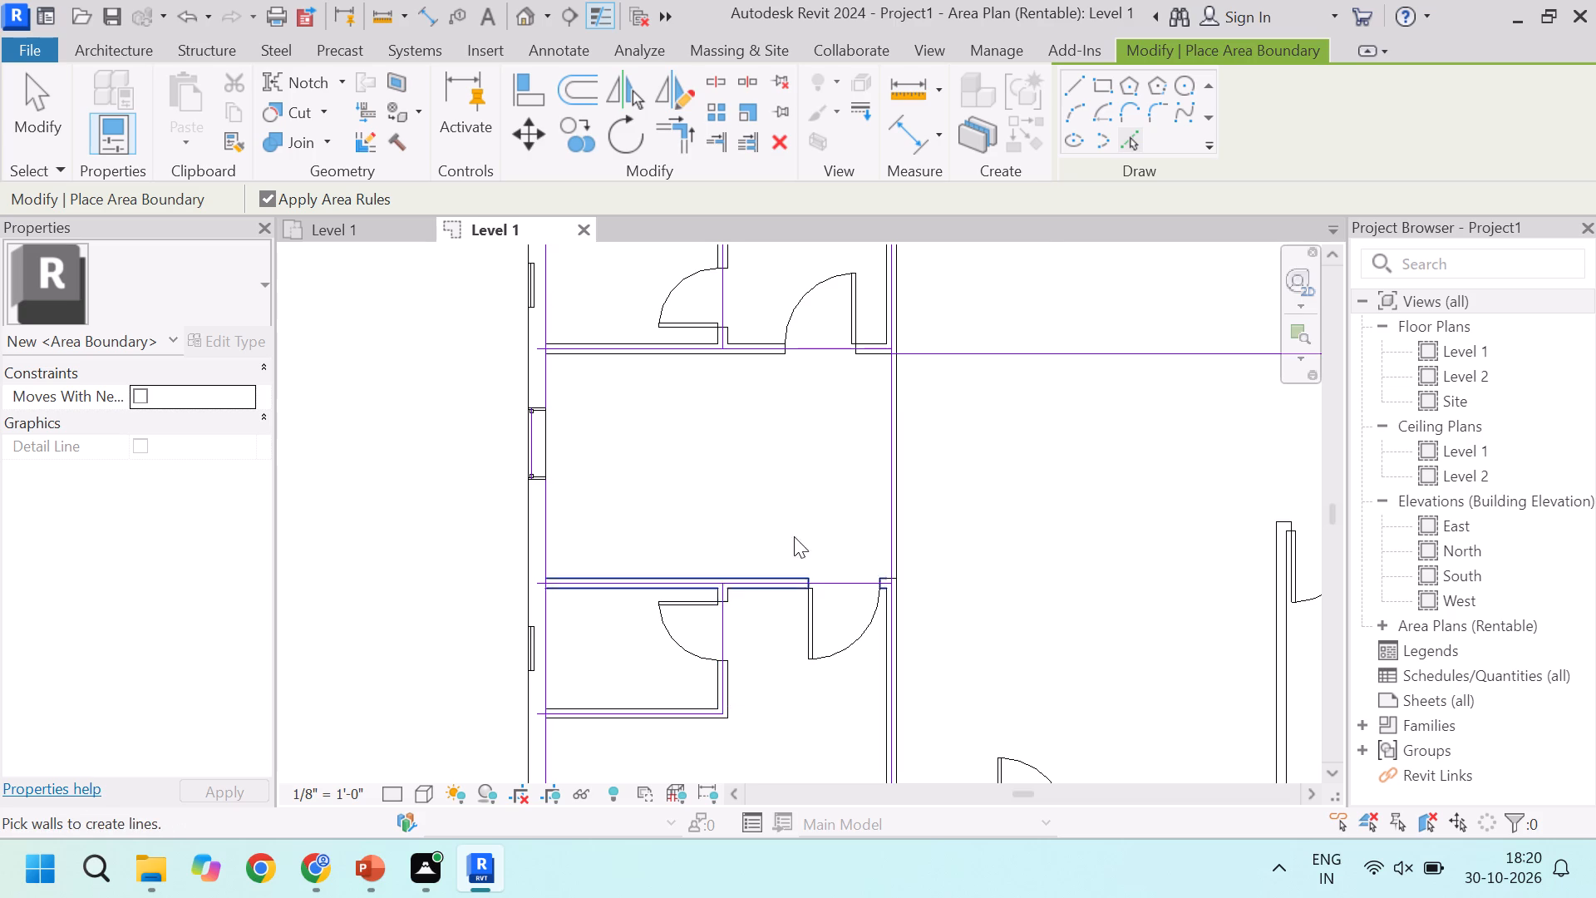
# Add area boundaries along the Hall's entrance-door wall and short side wall, and along Room 3's three interior walls.
pyautogui.scroll(-9, 780, 500)
pyautogui.scroll(9, 827, 608)
pyautogui.click(848, 629)
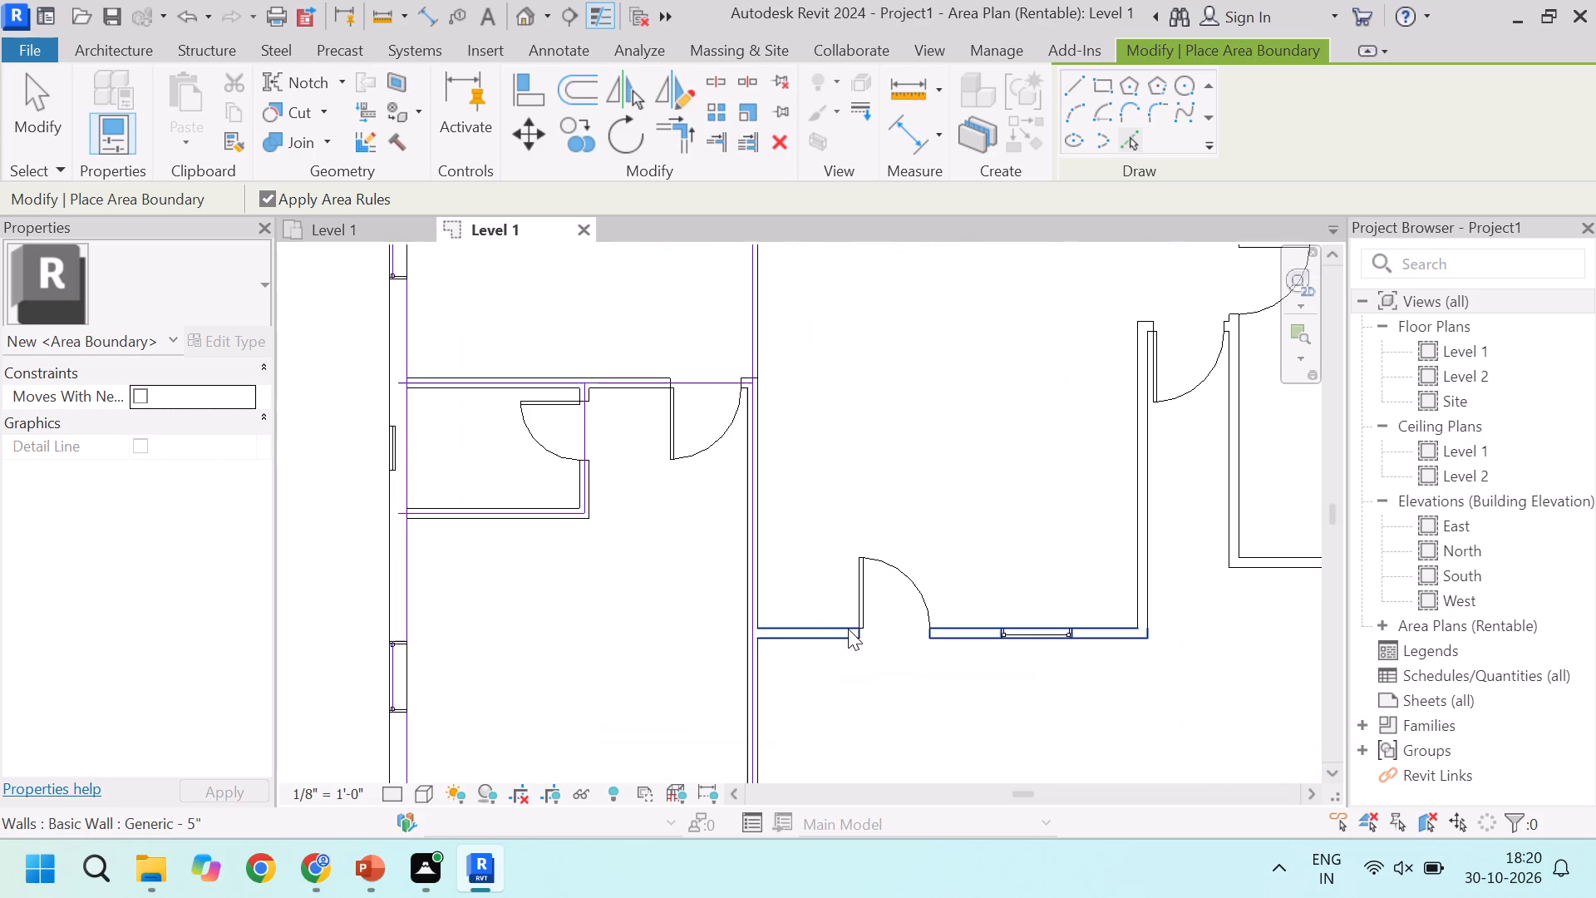
pyautogui.click(1131, 549)
pyautogui.scroll(-4, 720, 538)
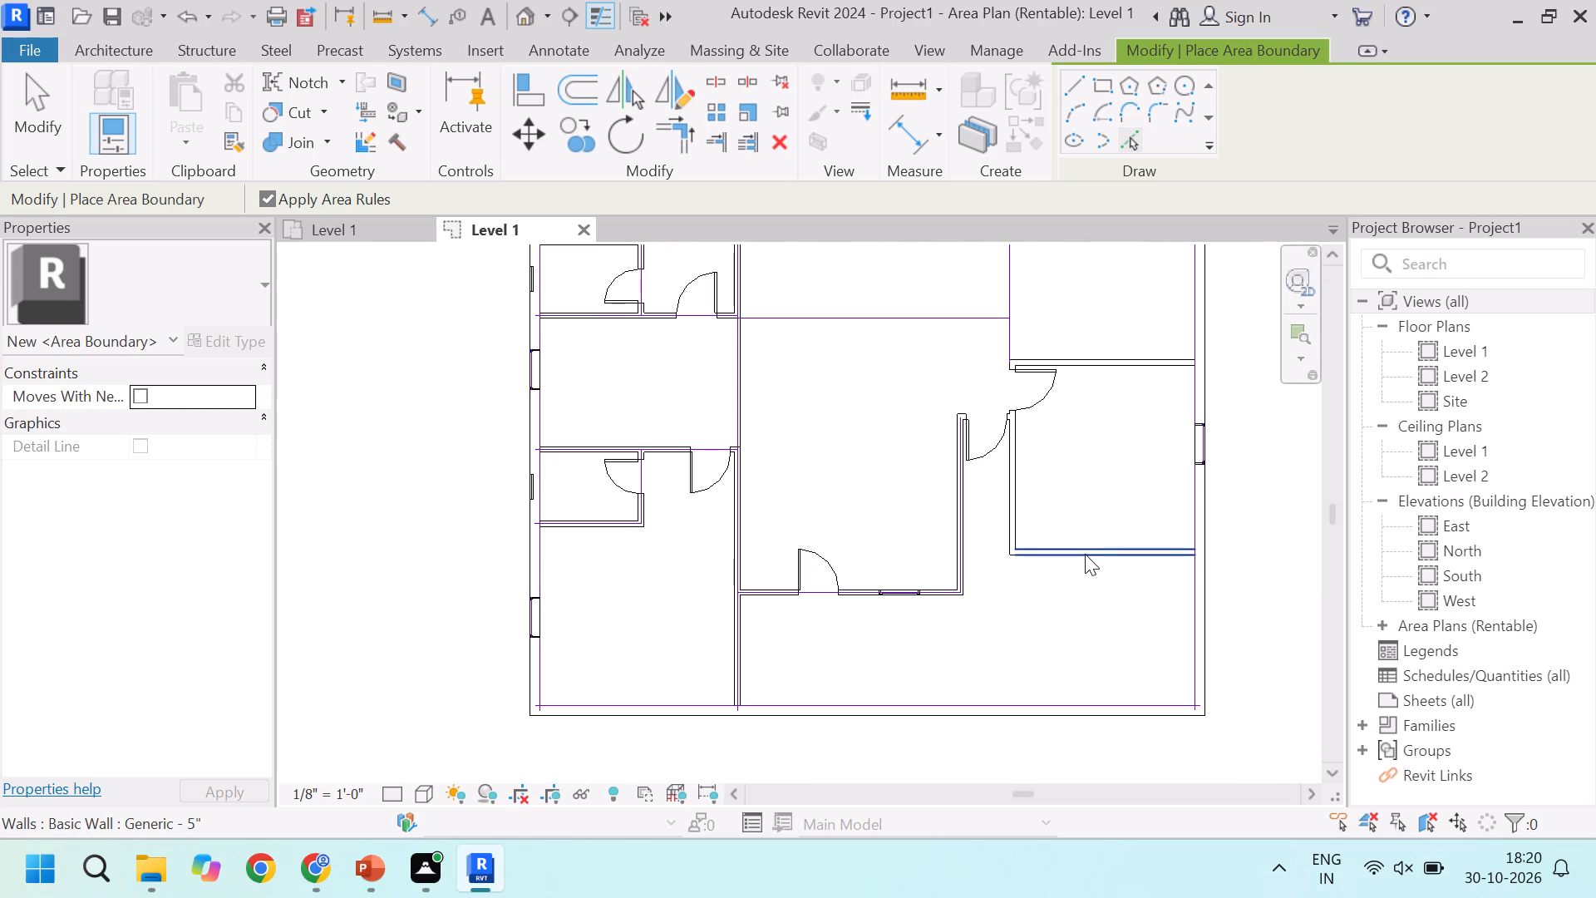
pyautogui.click(1085, 554)
pyautogui.click(1012, 495)
pyautogui.click(1091, 369)
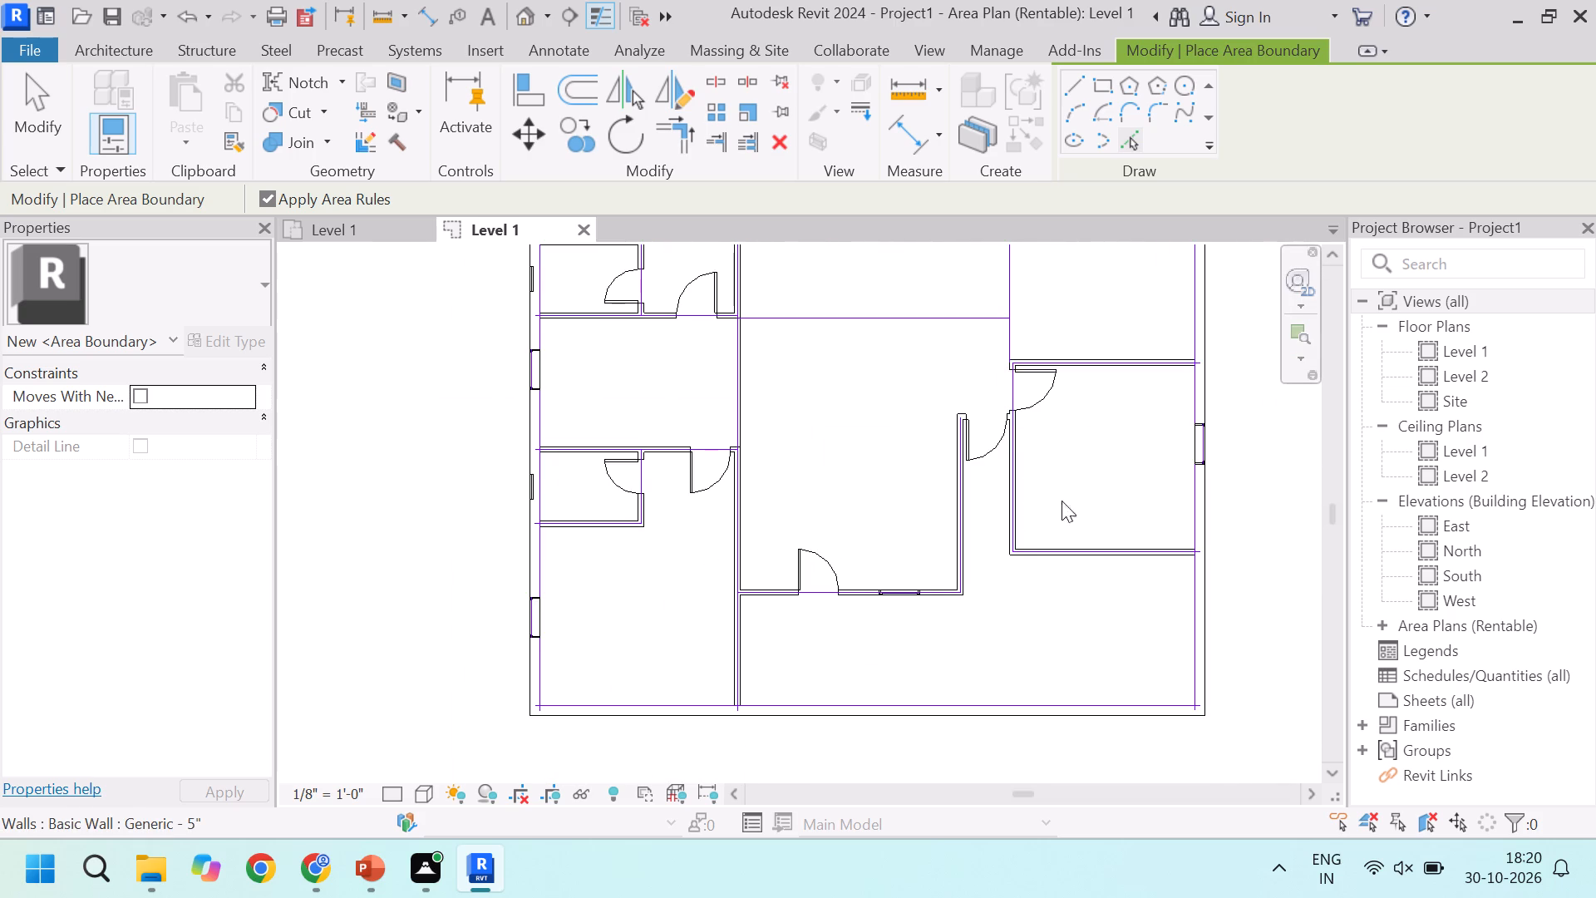
# Check the area boundary lines across the whole area plan for missing walls and end the Area Boundary command.
pyautogui.scroll(-5, 1038, 526)
pyautogui.scroll(8, 1063, 355)
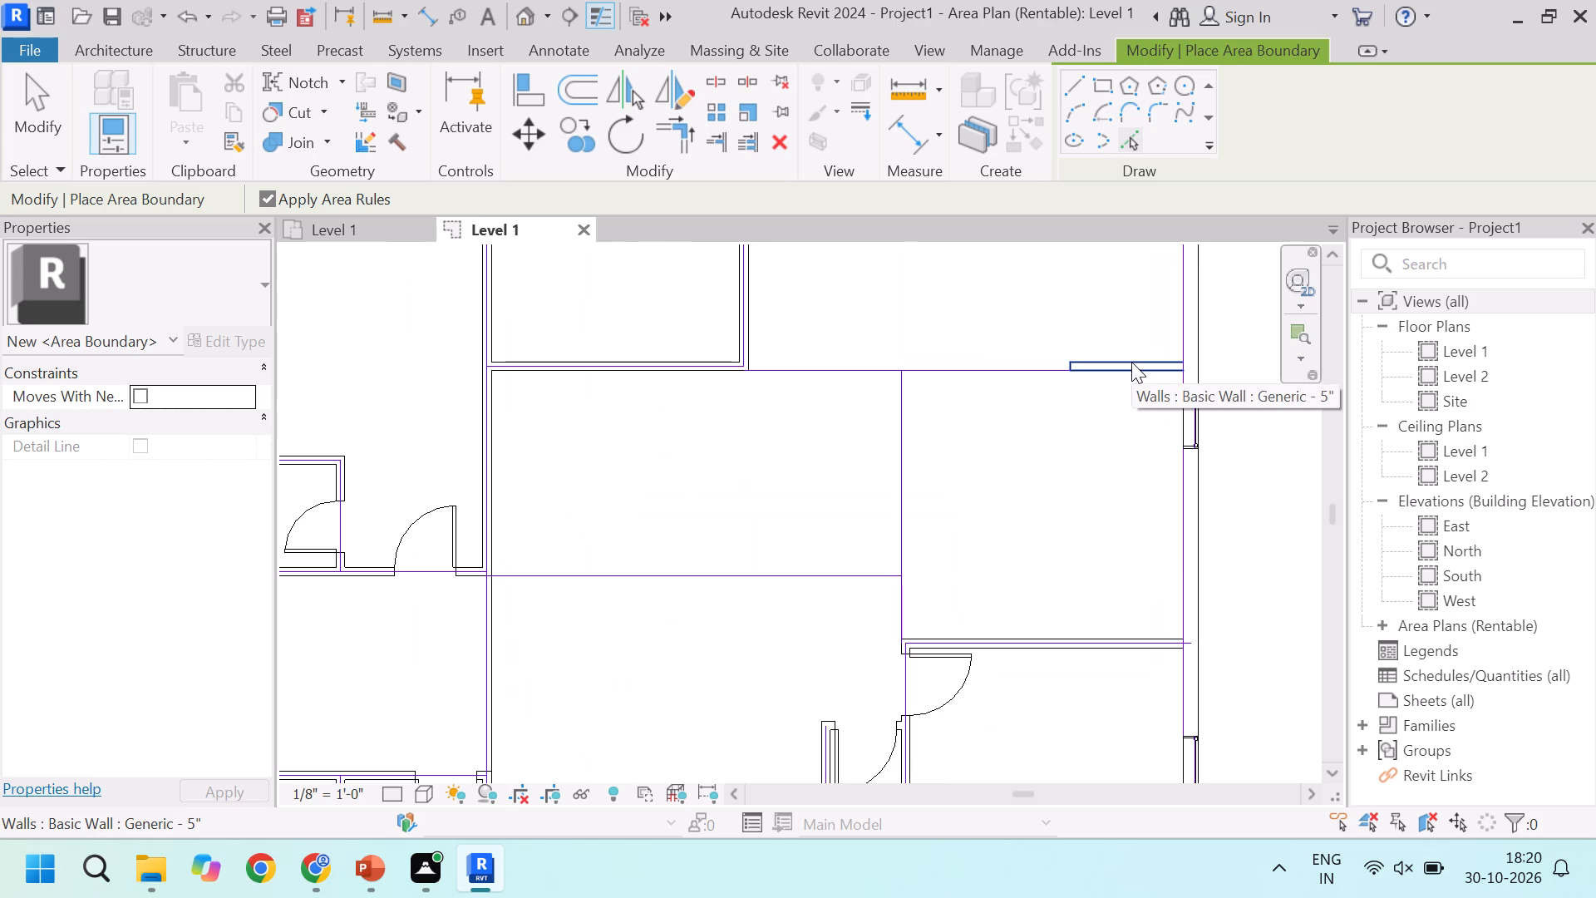
pyautogui.scroll(-6, 1090, 387)
pyautogui.scroll(2, 776, 644)
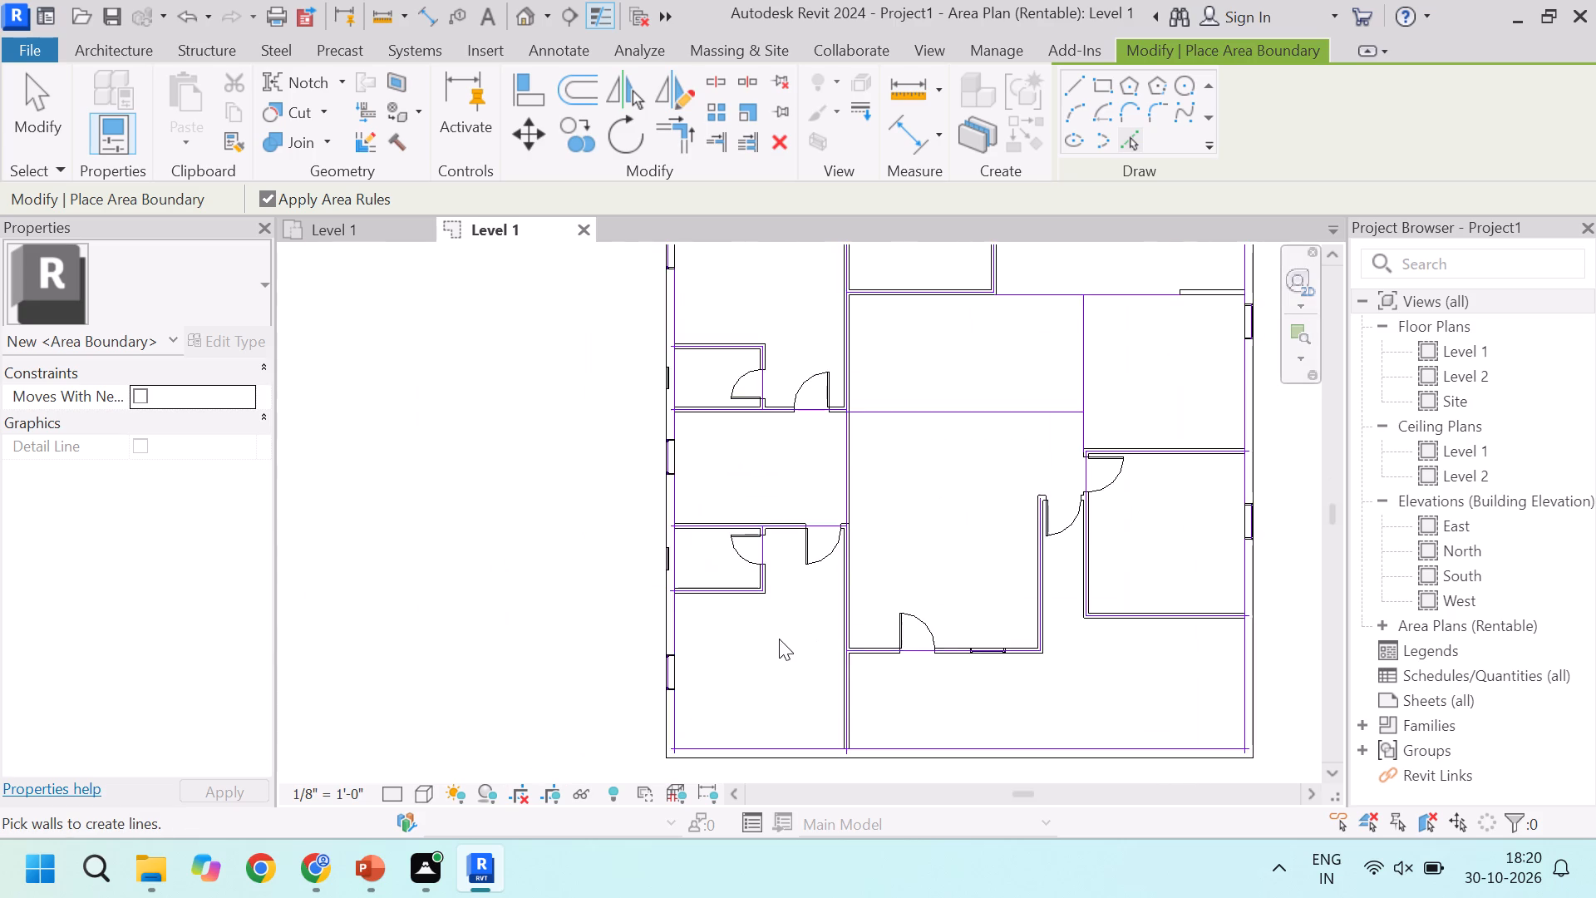
pyautogui.scroll(-2, 785, 638)
pyautogui.scroll(3, 790, 407)
pyautogui.scroll(-3, 863, 596)
pyautogui.scroll(2, 879, 383)
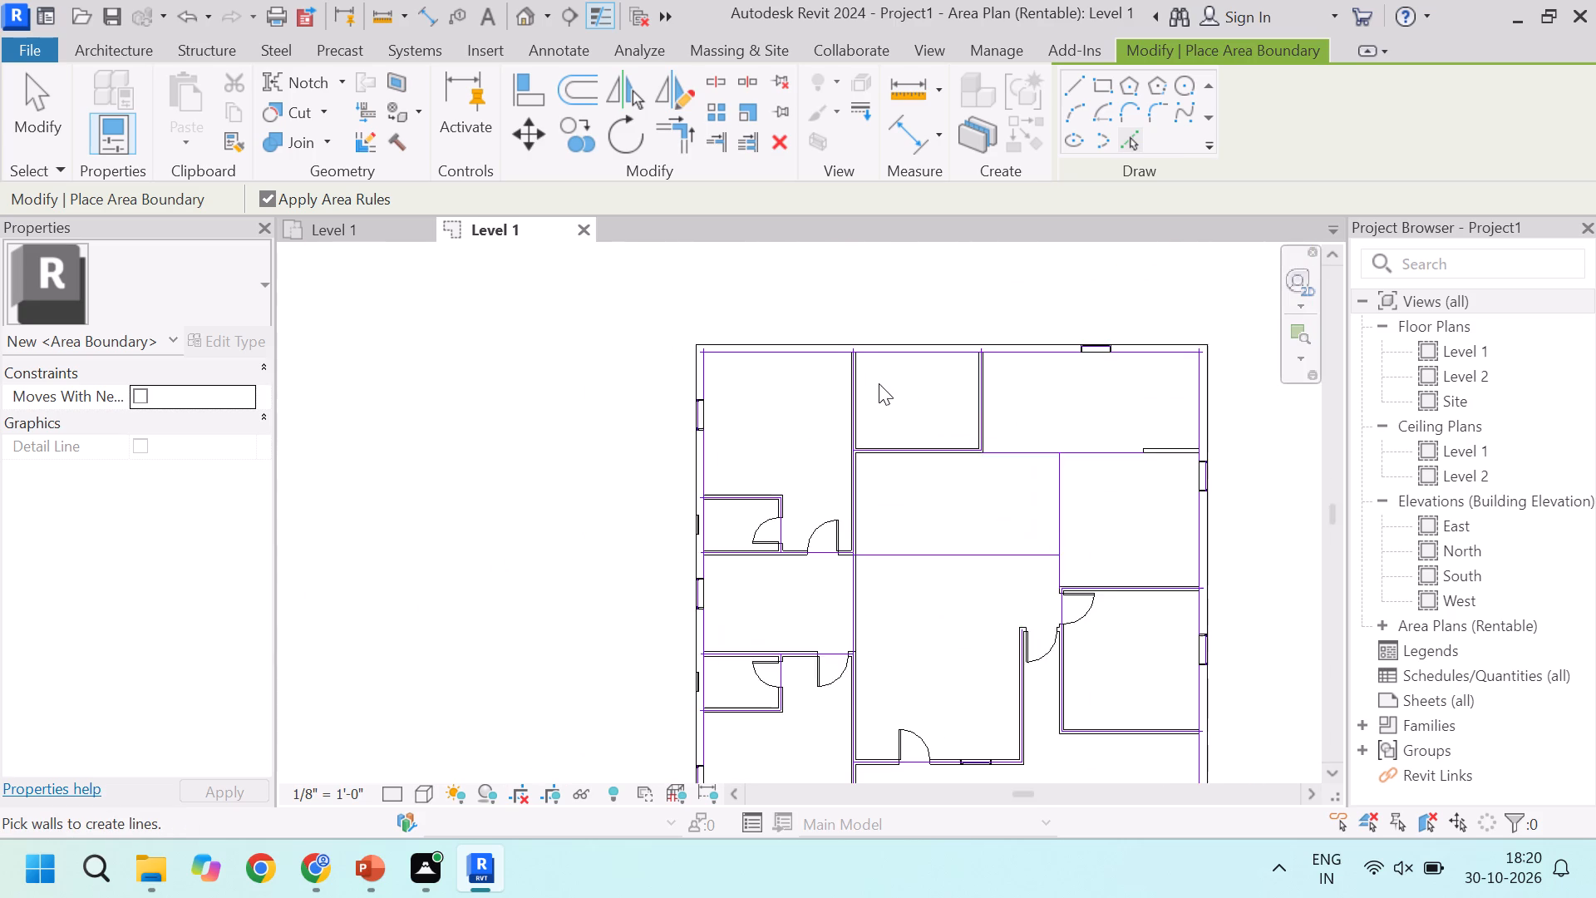
pyautogui.scroll(-3, 943, 417)
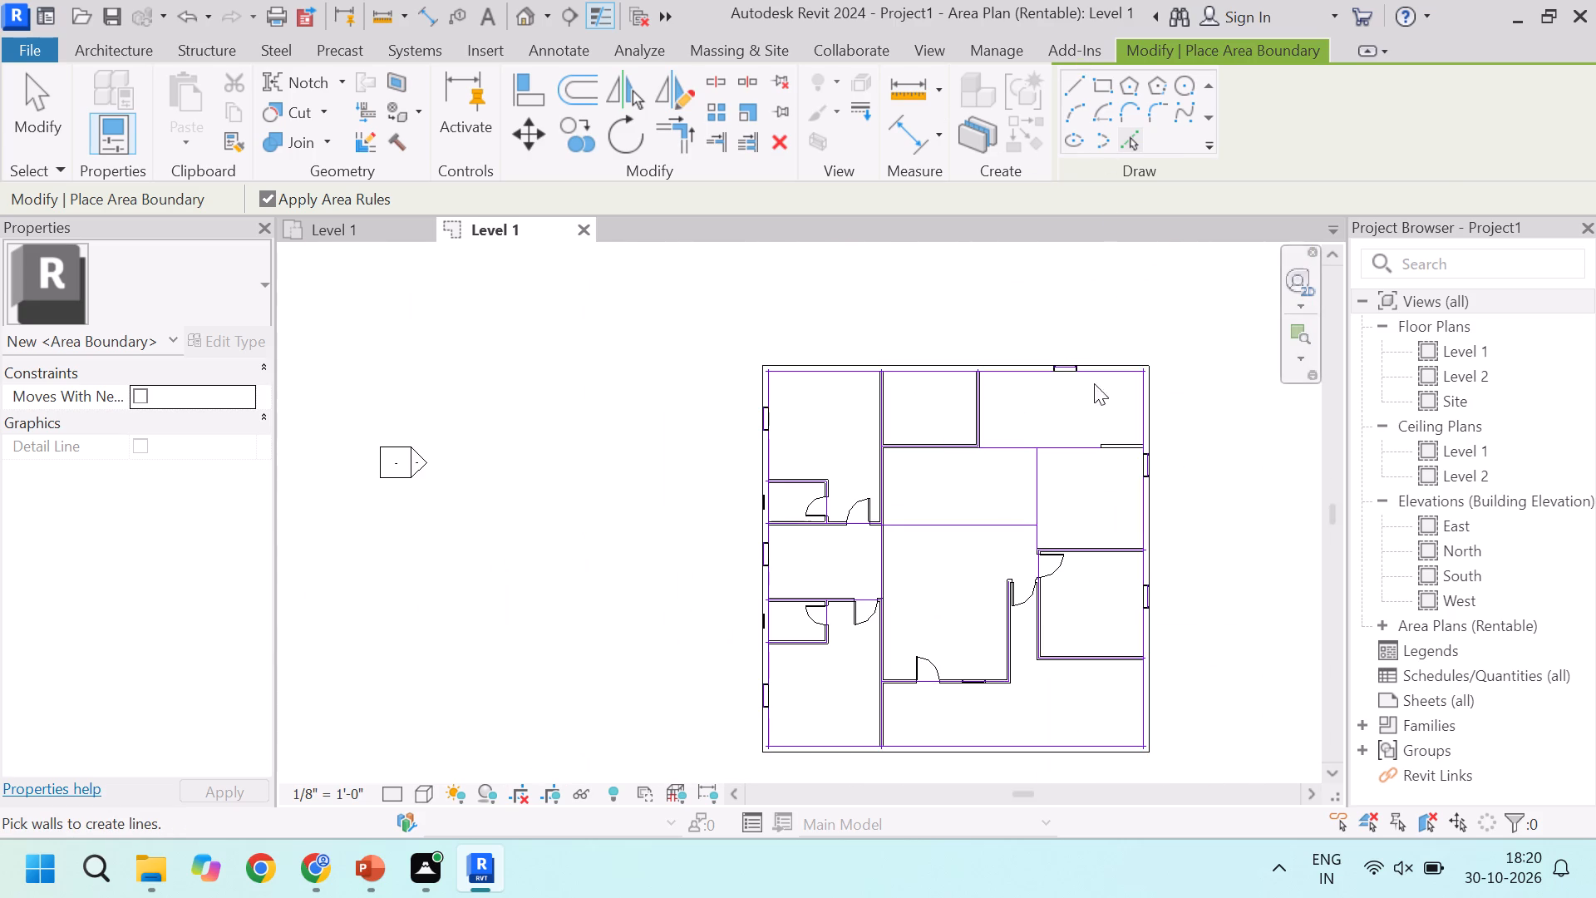
pyautogui.press('Escape')
pyautogui.press('Escape')
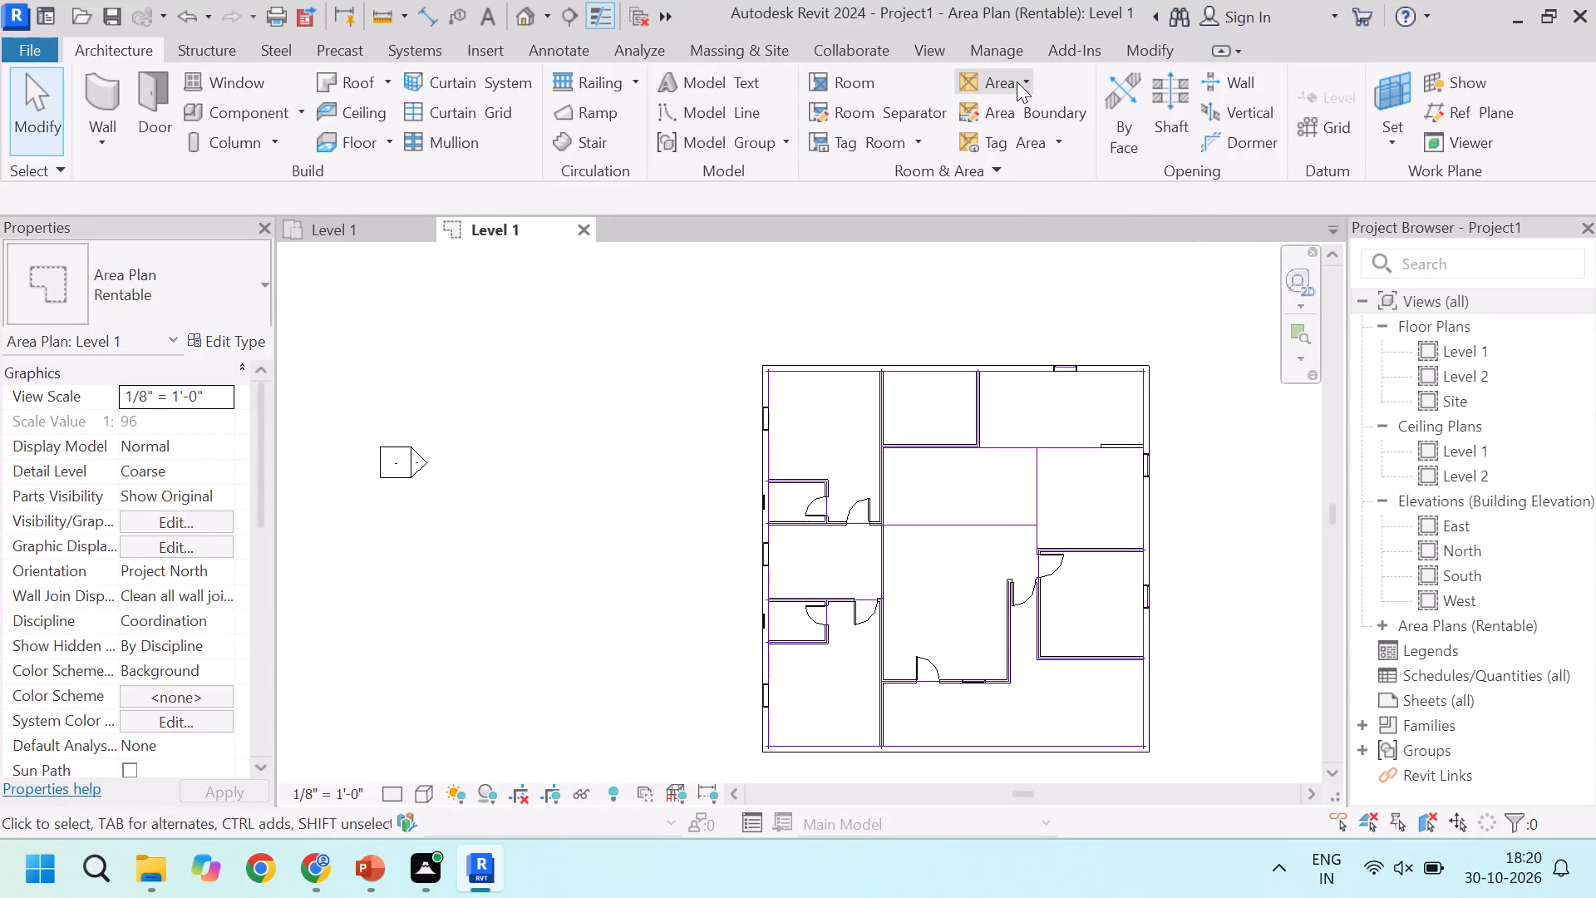
# Place tagged areas in the northwest corner room and in the small toilet enclosed at its southwest corner.
pyautogui.click(1030, 76)
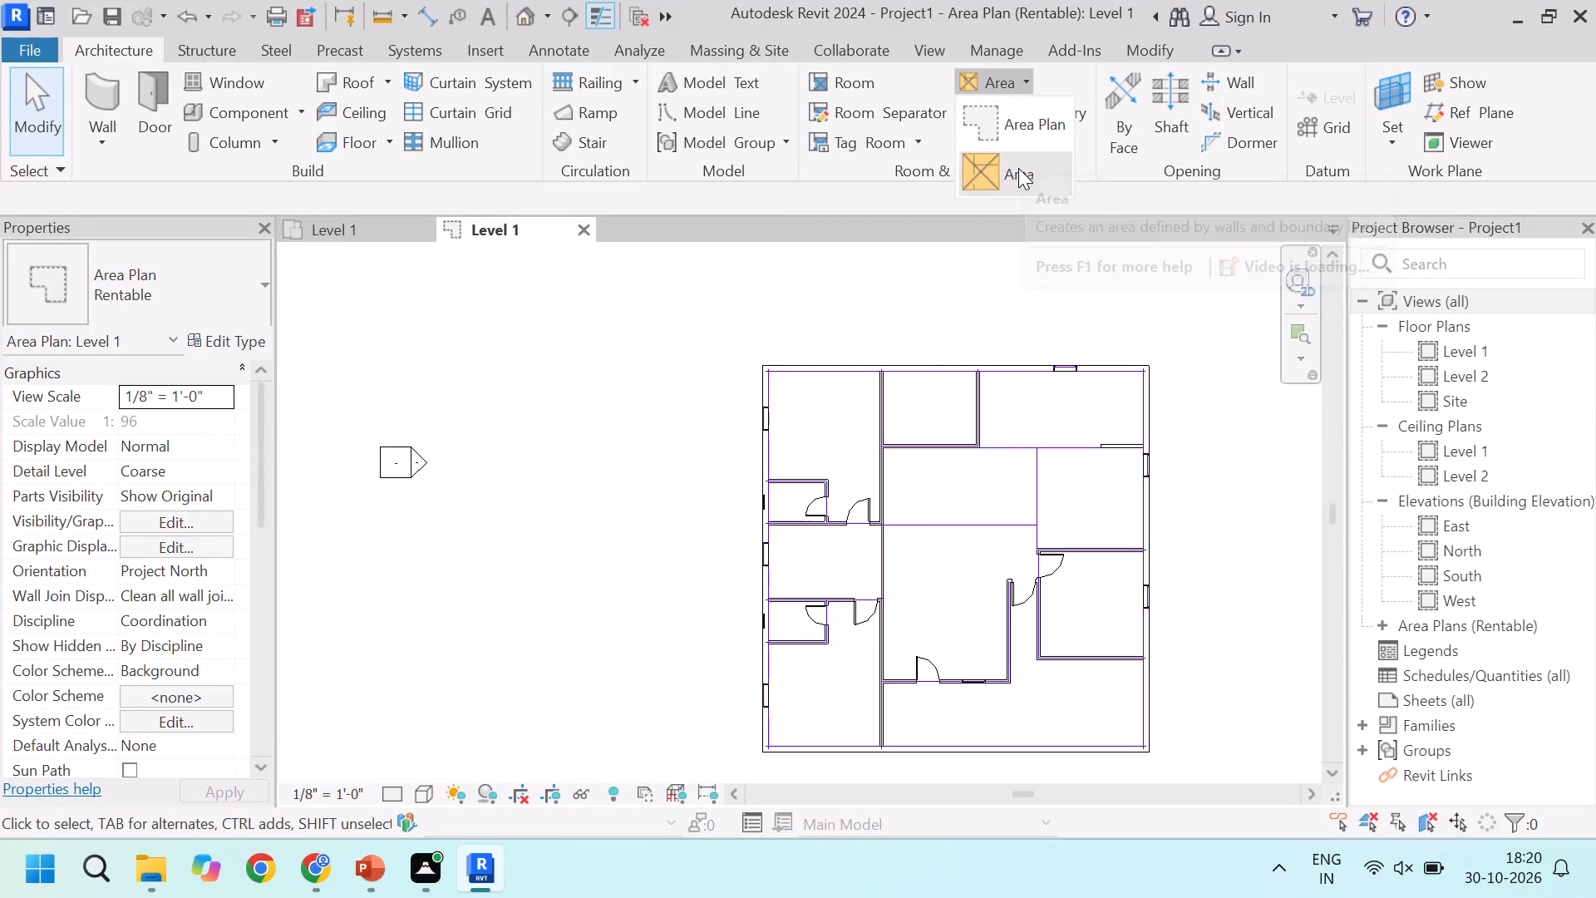
pyautogui.click(1018, 168)
pyautogui.scroll(6, 822, 458)
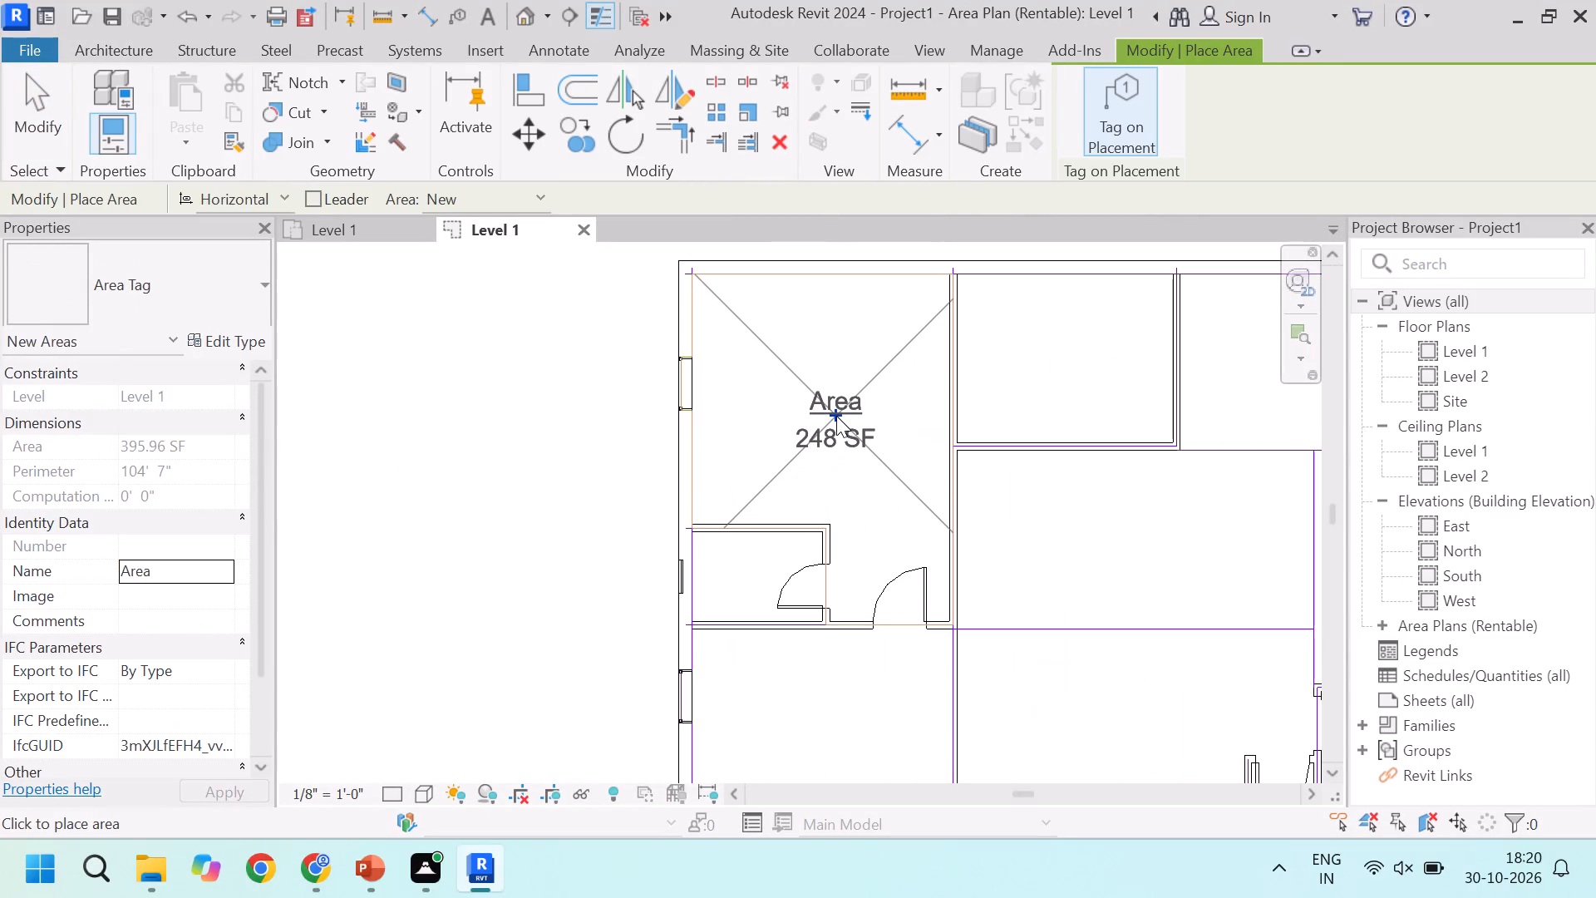
pyautogui.click(835, 415)
pyautogui.scroll(5, 737, 577)
pyautogui.click(766, 575)
pyautogui.scroll(-7, 766, 575)
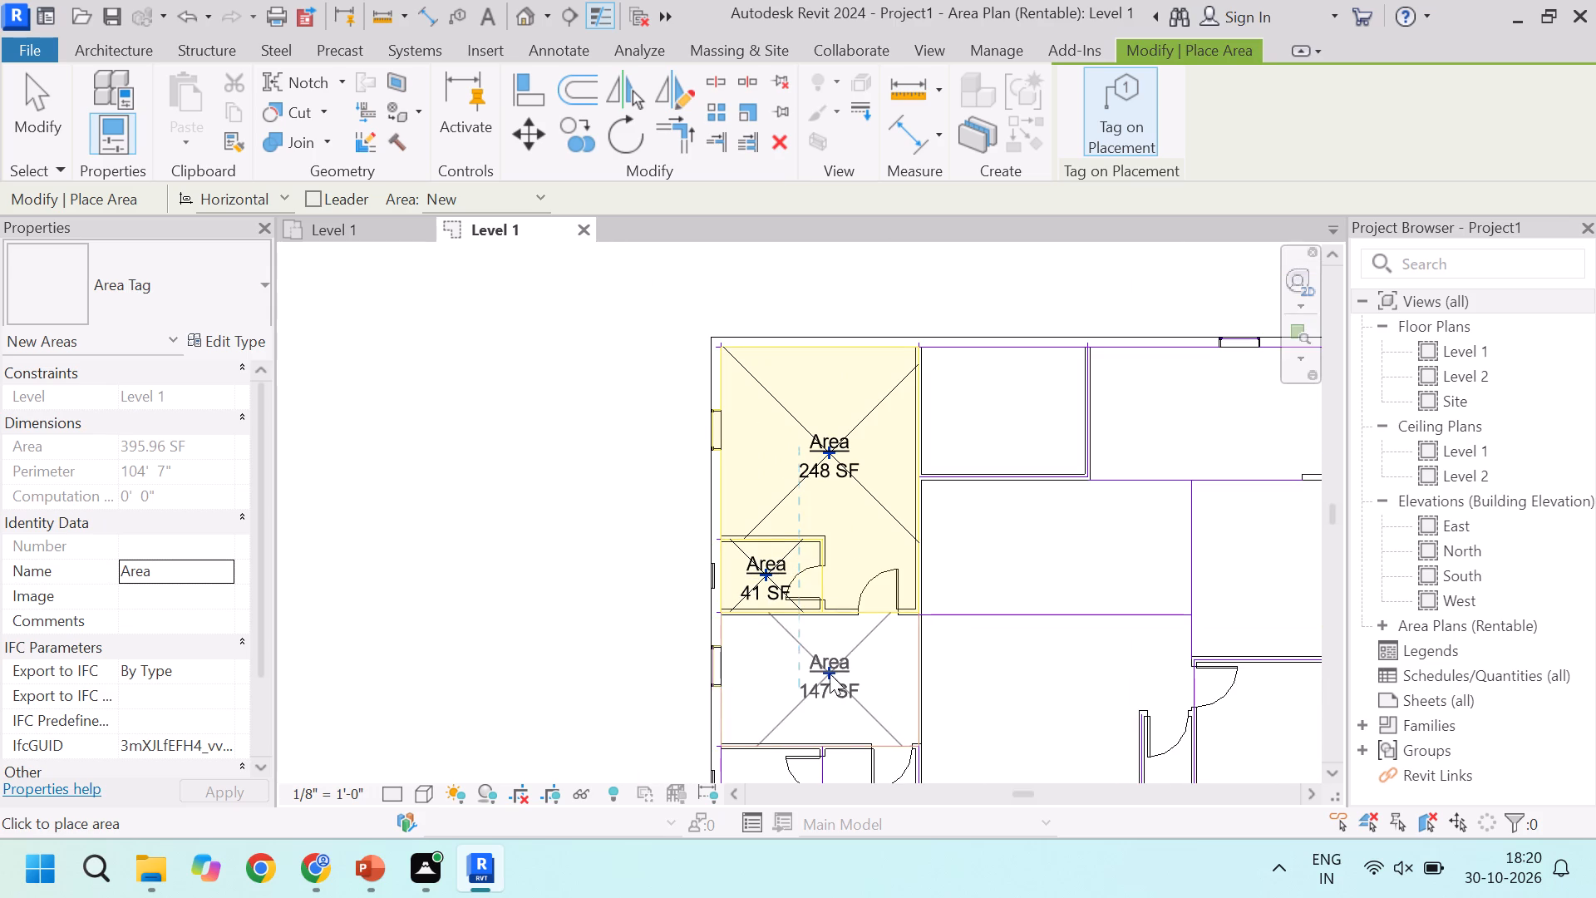
# Place tagged areas in the space between the two west-side rooms, the second toilet, and the southwest corner room.
pyautogui.click(798, 677)
pyautogui.scroll(-6, 797, 466)
pyautogui.scroll(12, 810, 616)
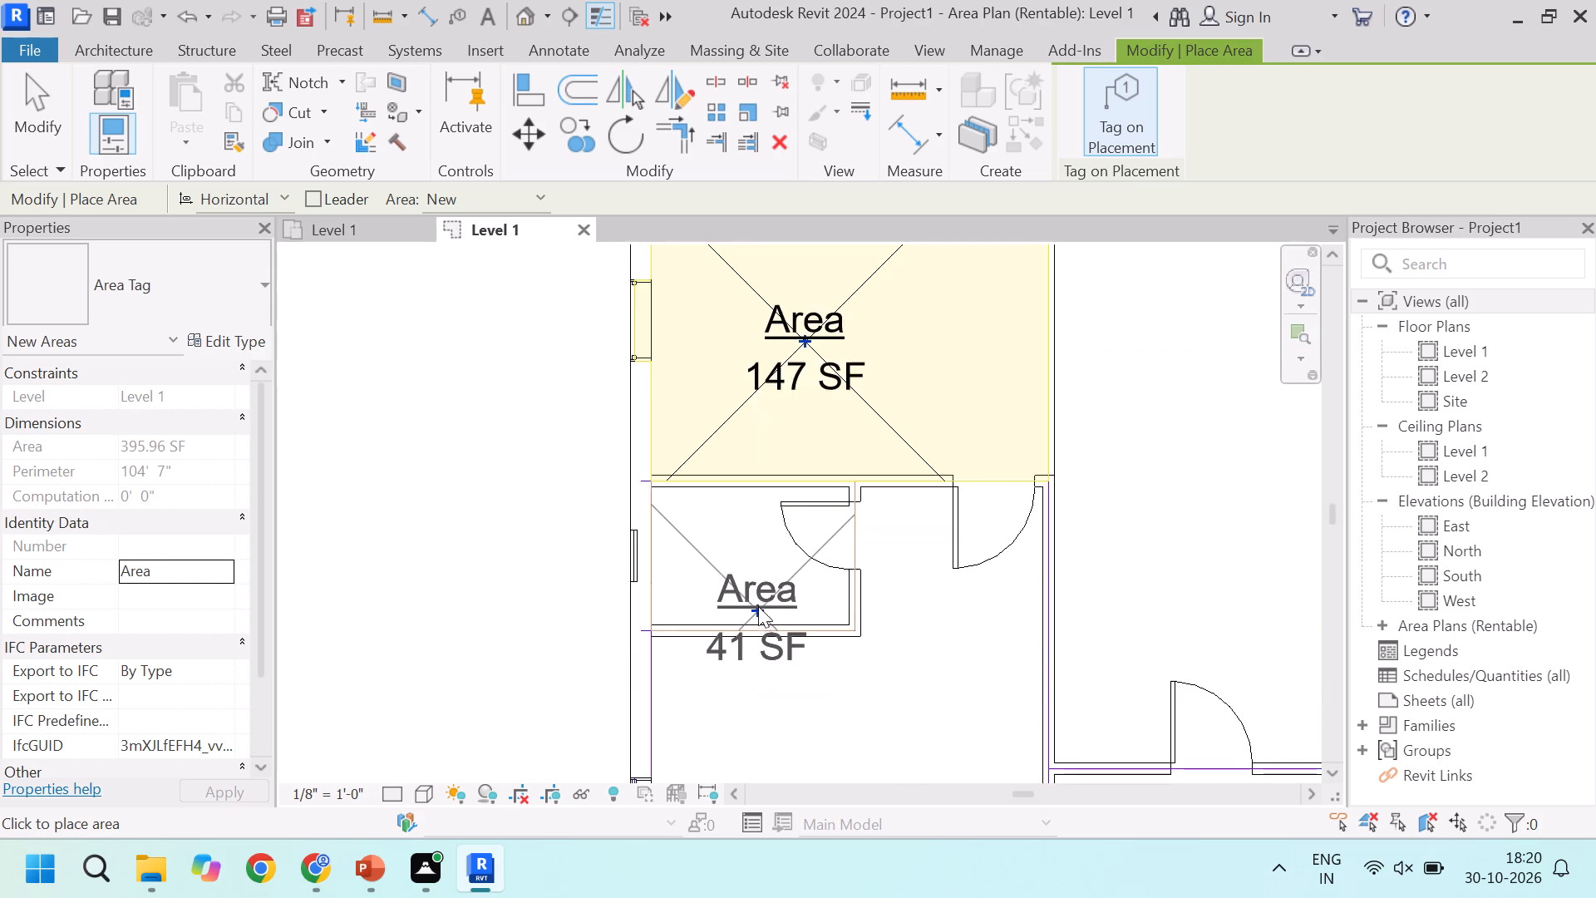
pyautogui.scroll(6, 758, 606)
pyautogui.click(719, 499)
pyautogui.scroll(-7, 719, 499)
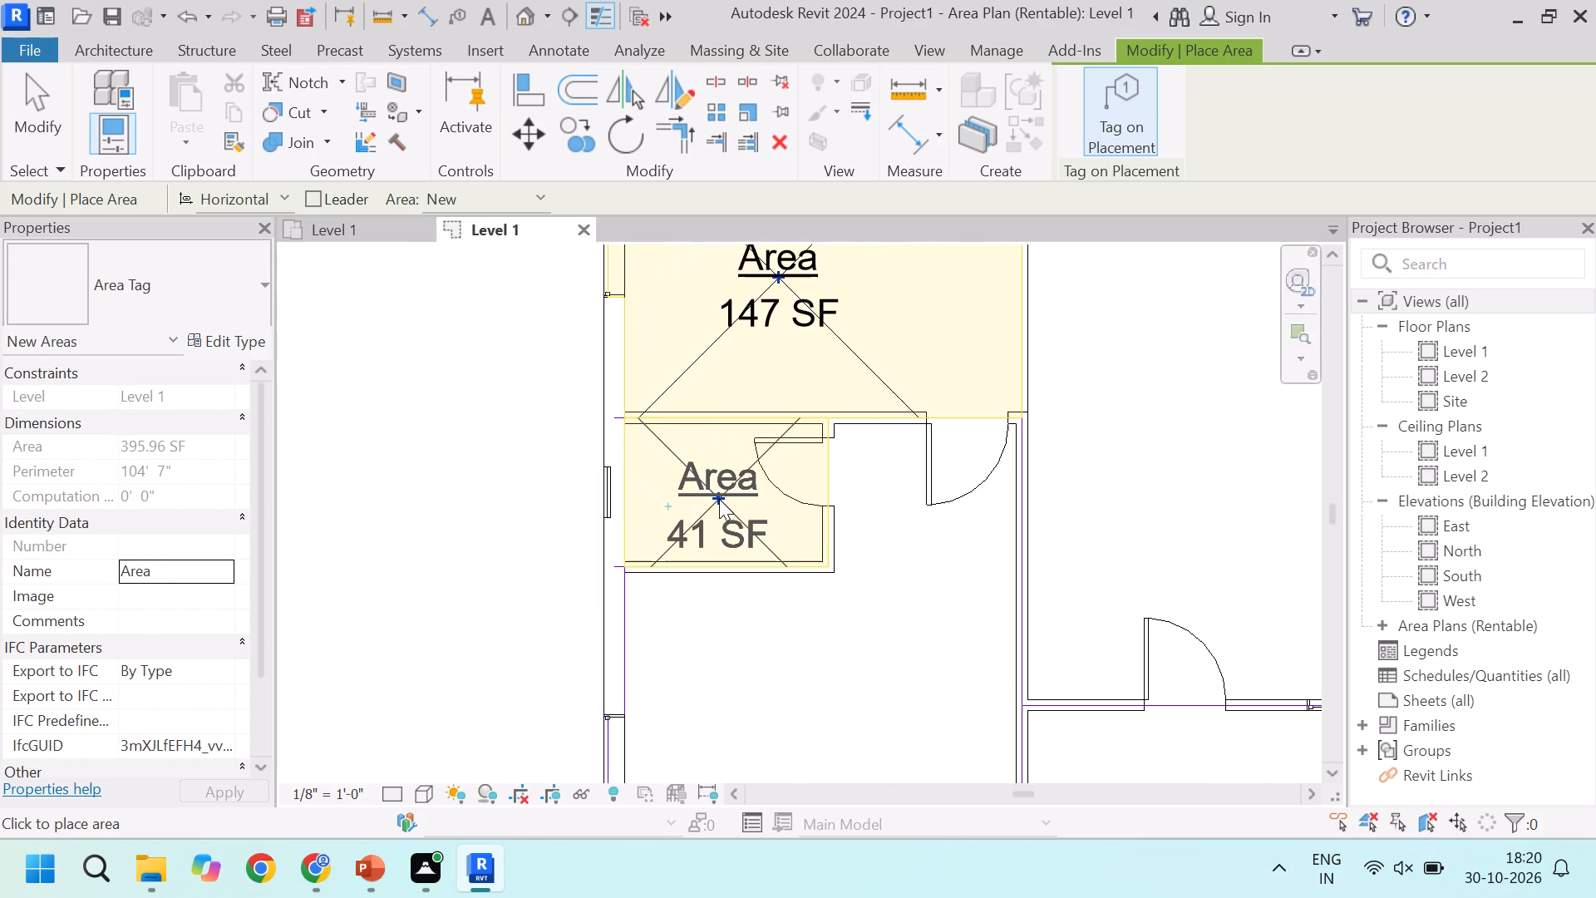
pyautogui.scroll(-4, 792, 619)
pyautogui.click(804, 673)
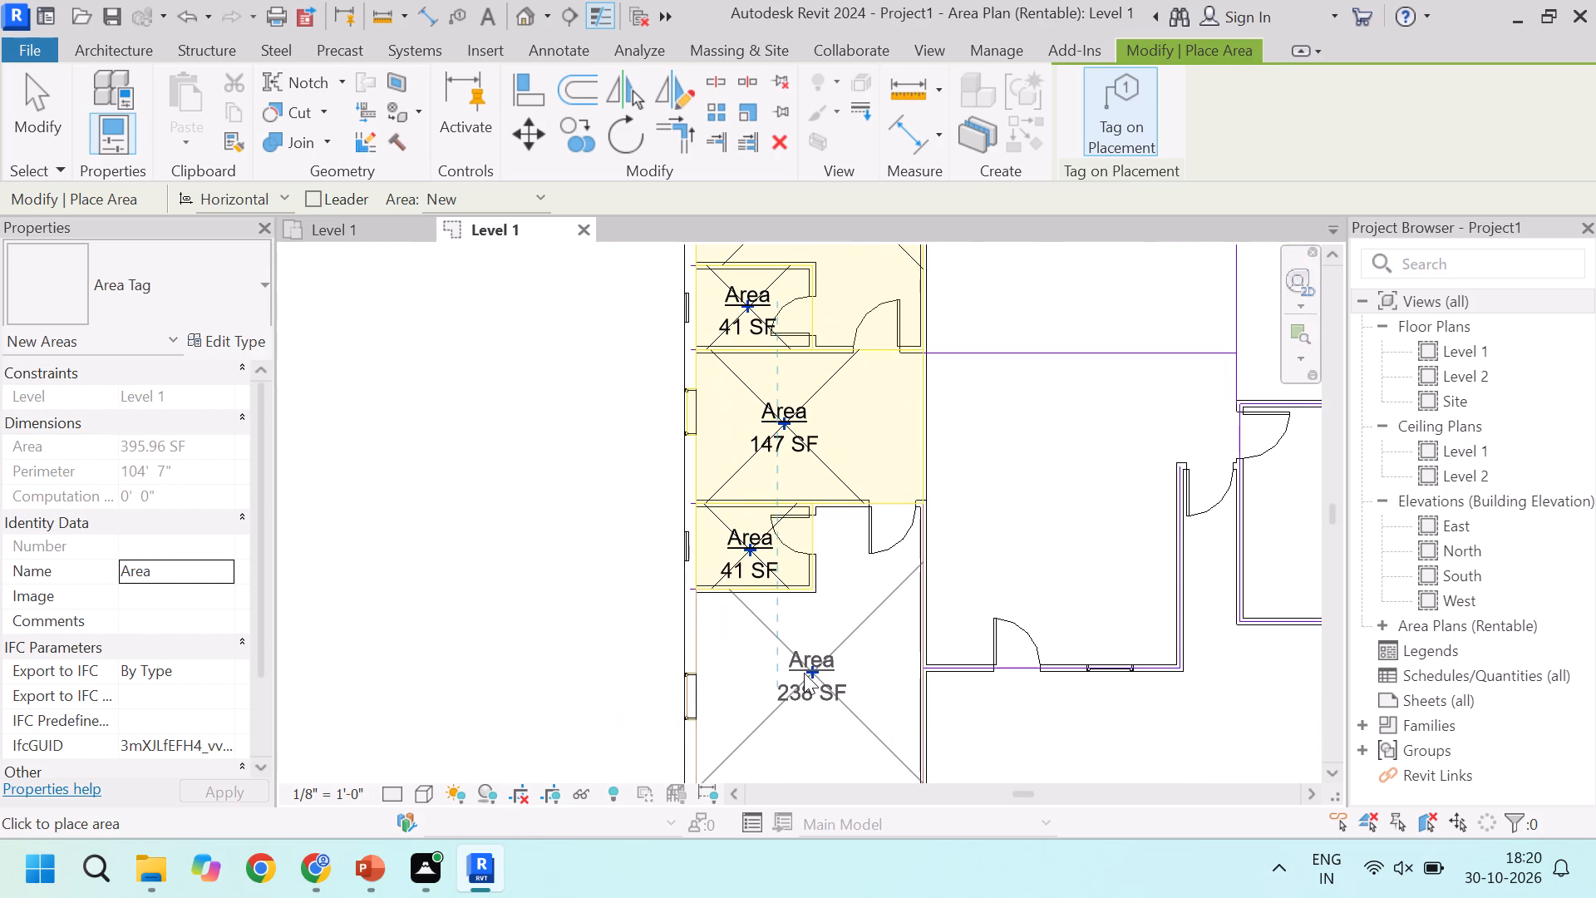
# Place tagged areas in the central space above the Hall and the small room directly north of it, ending the Area command.
pyautogui.scroll(-5, 705, 620)
pyautogui.scroll(4, 879, 541)
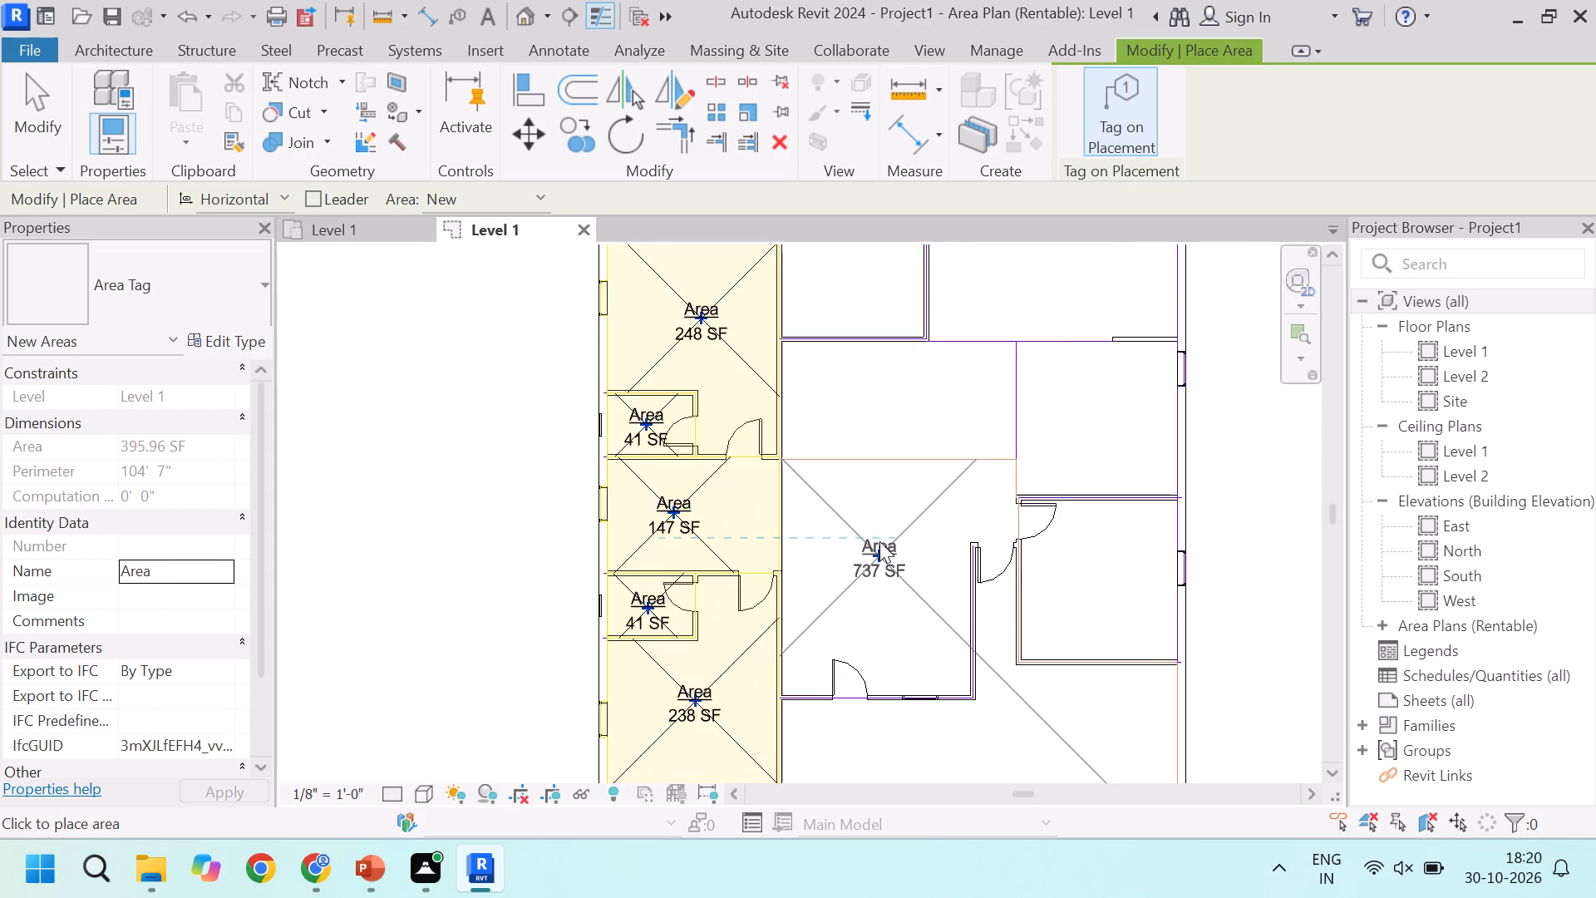
pyautogui.scroll(-3, 879, 541)
pyautogui.scroll(2, 901, 525)
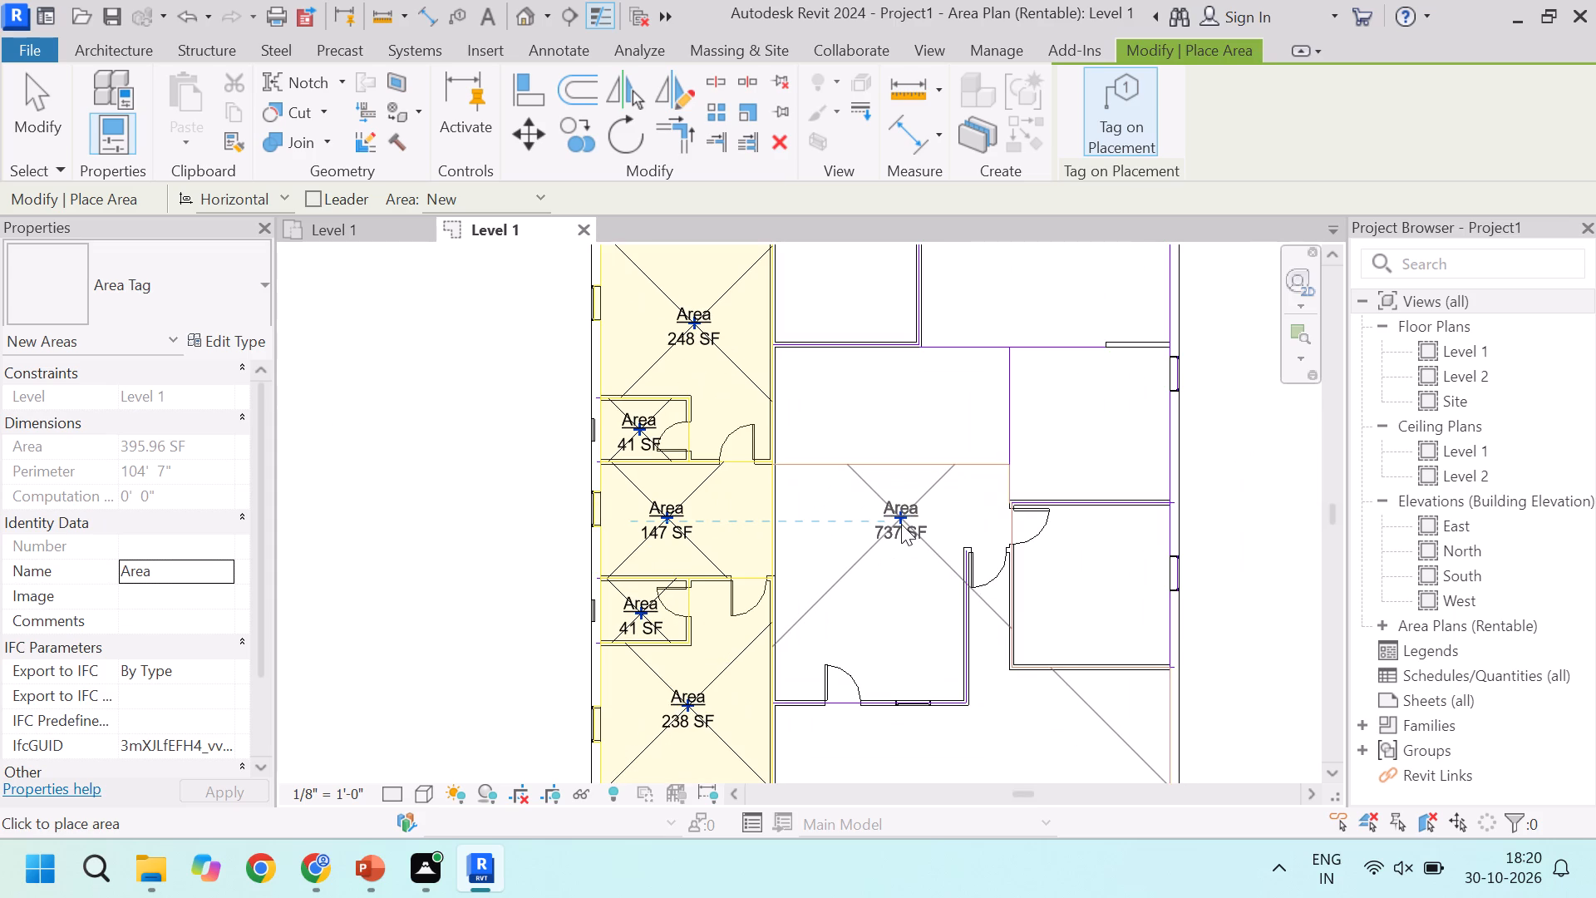
pyautogui.scroll(-3, 919, 422)
pyautogui.scroll(4, 903, 415)
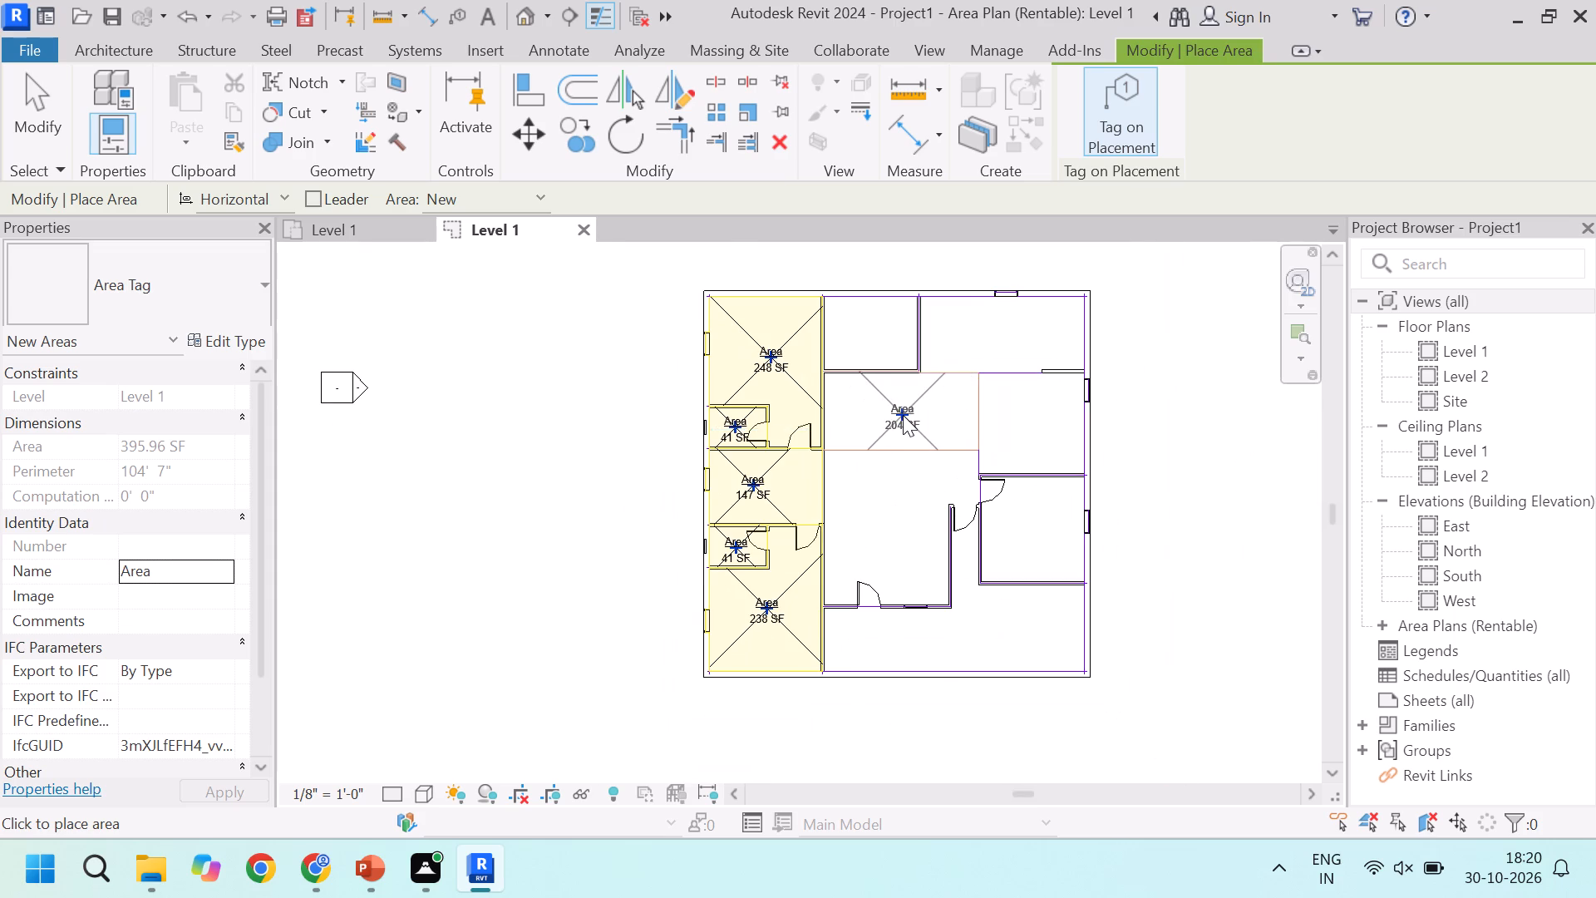
pyautogui.click(903, 415)
pyautogui.scroll(-4, 850, 471)
pyautogui.scroll(-6, 852, 320)
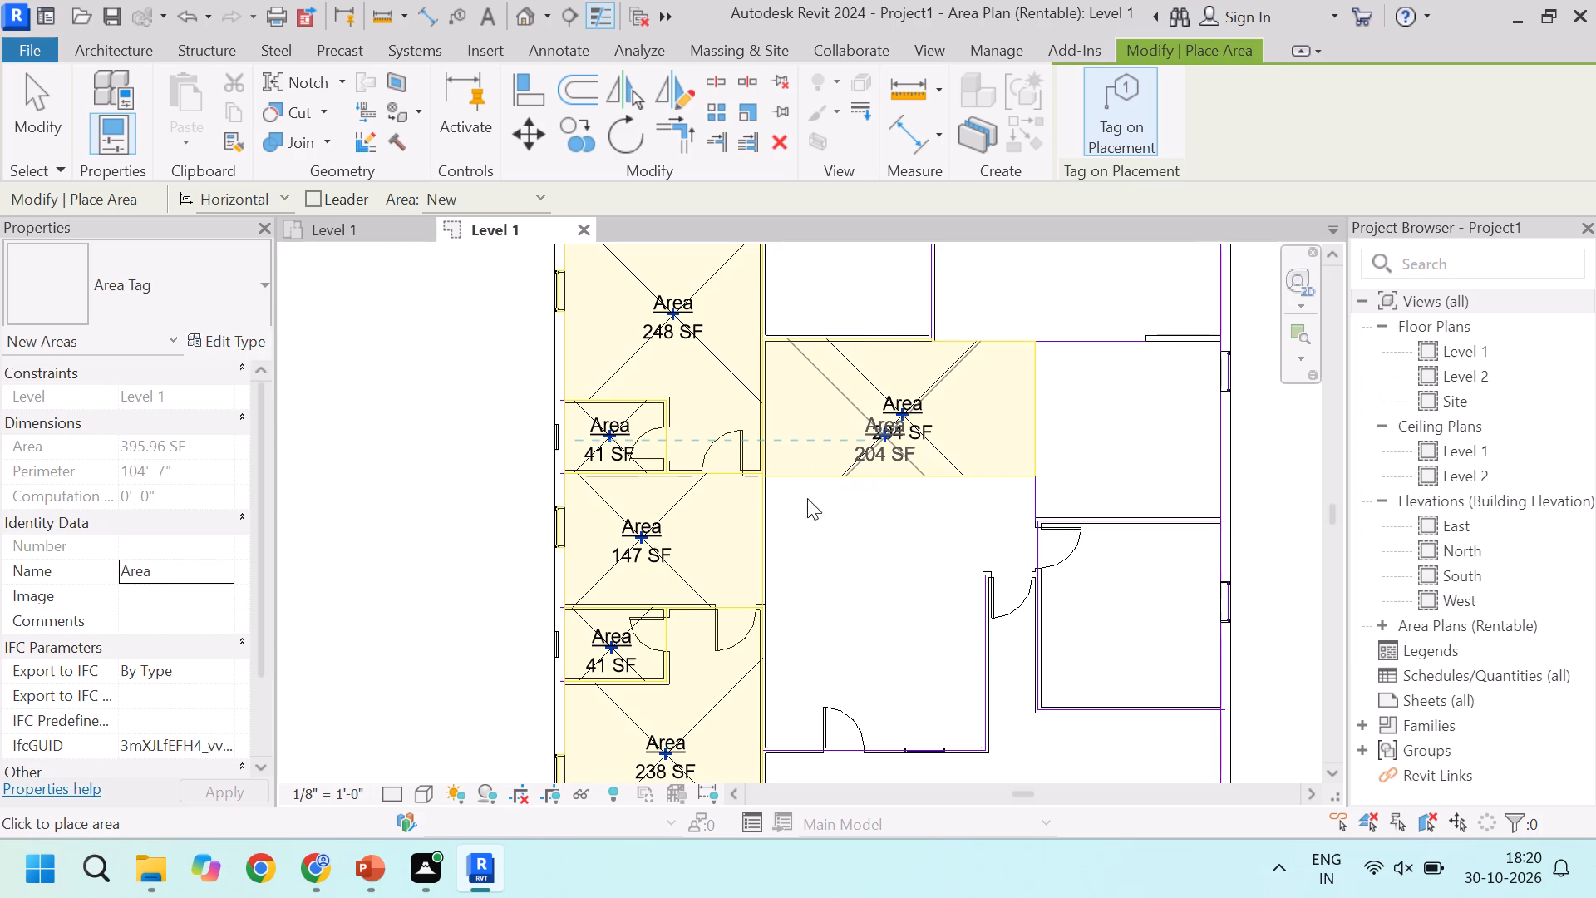
pyautogui.scroll(3, 902, 303)
pyautogui.scroll(5, 834, 351)
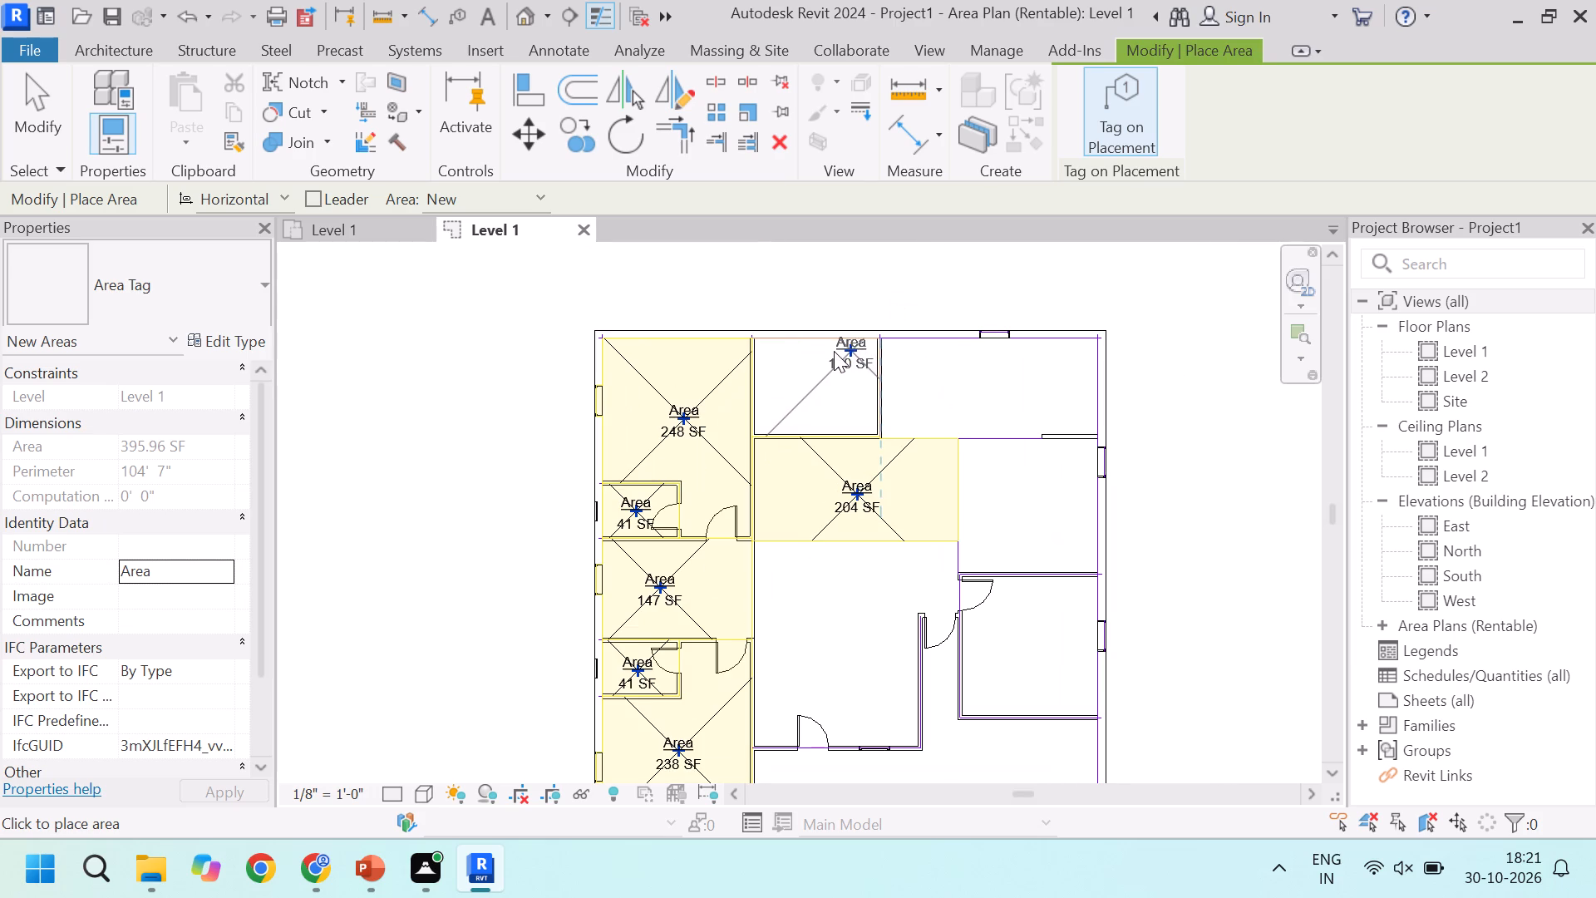
pyautogui.scroll(5, 834, 351)
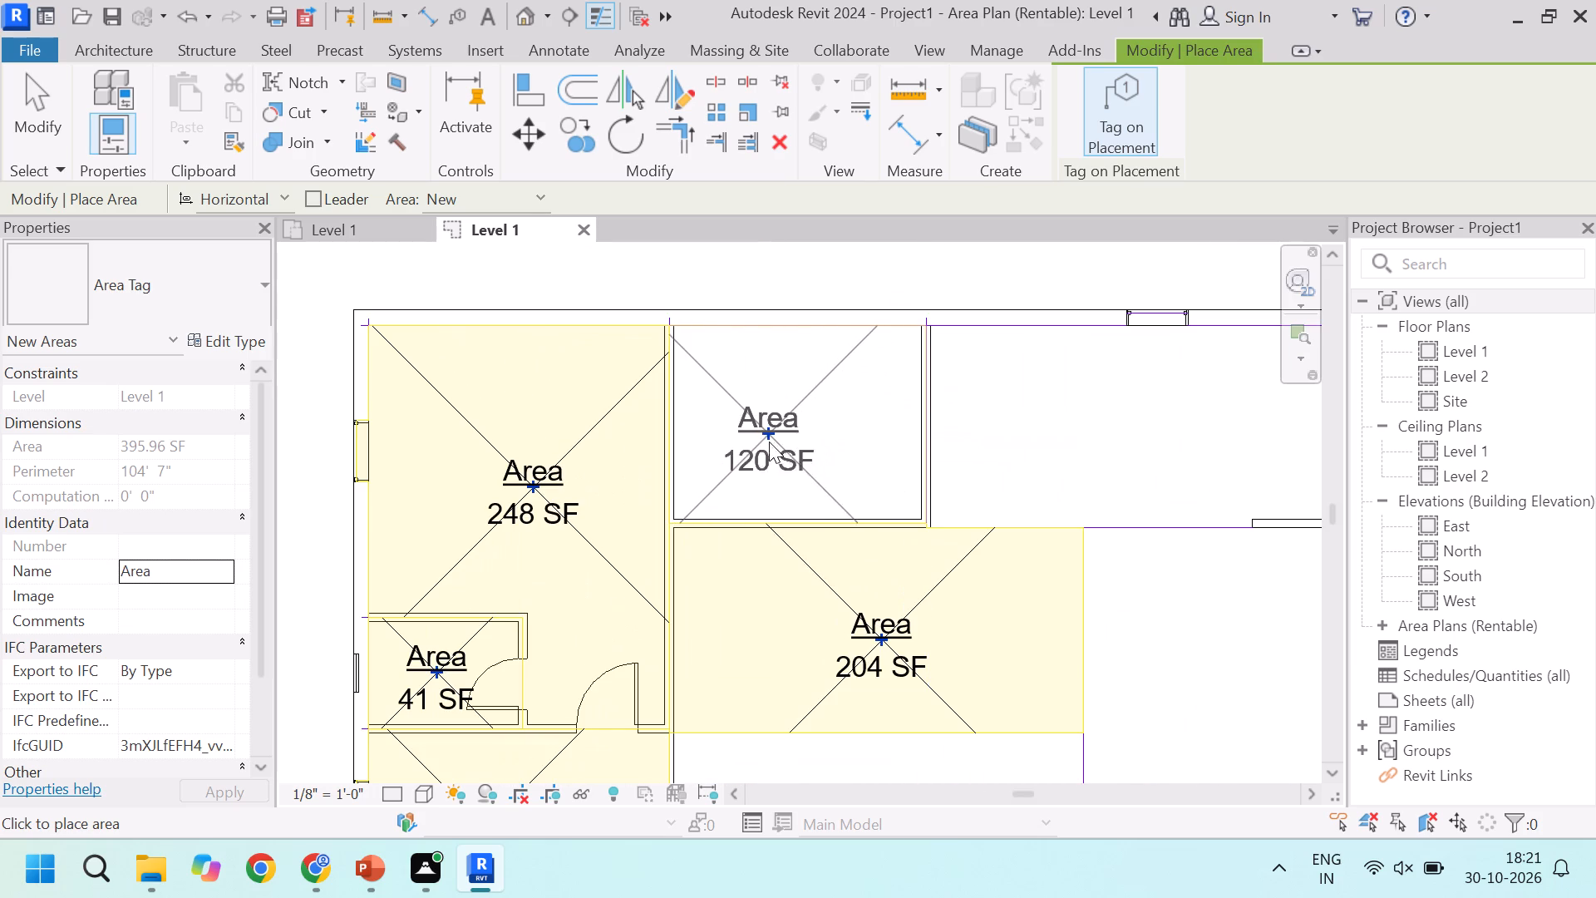
pyautogui.click(791, 426)
pyautogui.scroll(-5, 667, 443)
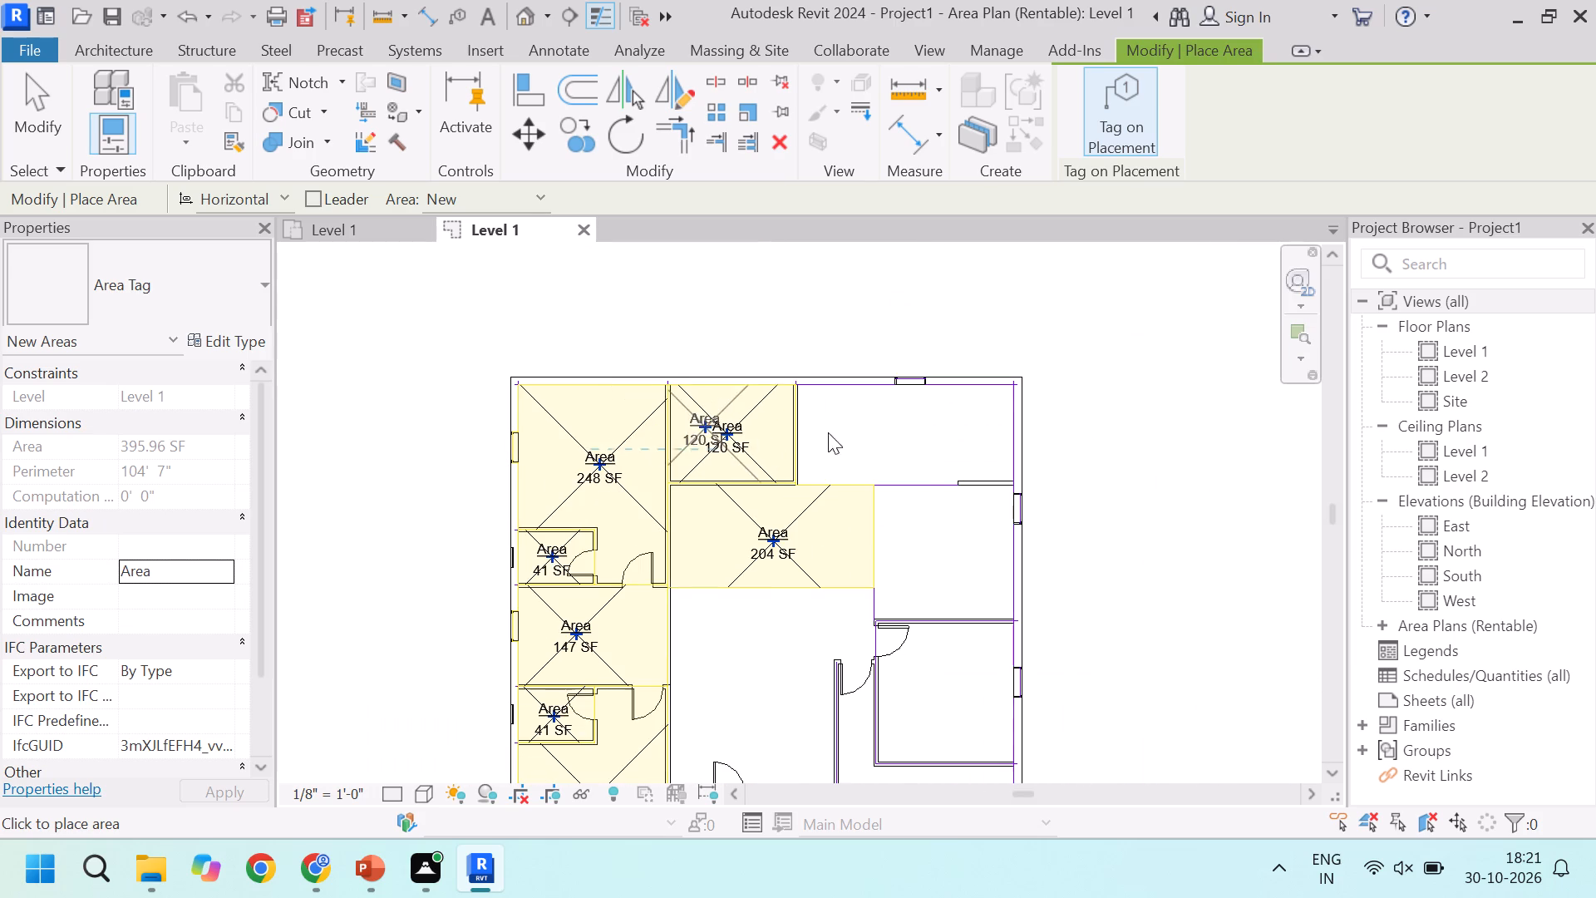
pyautogui.scroll(4, 894, 429)
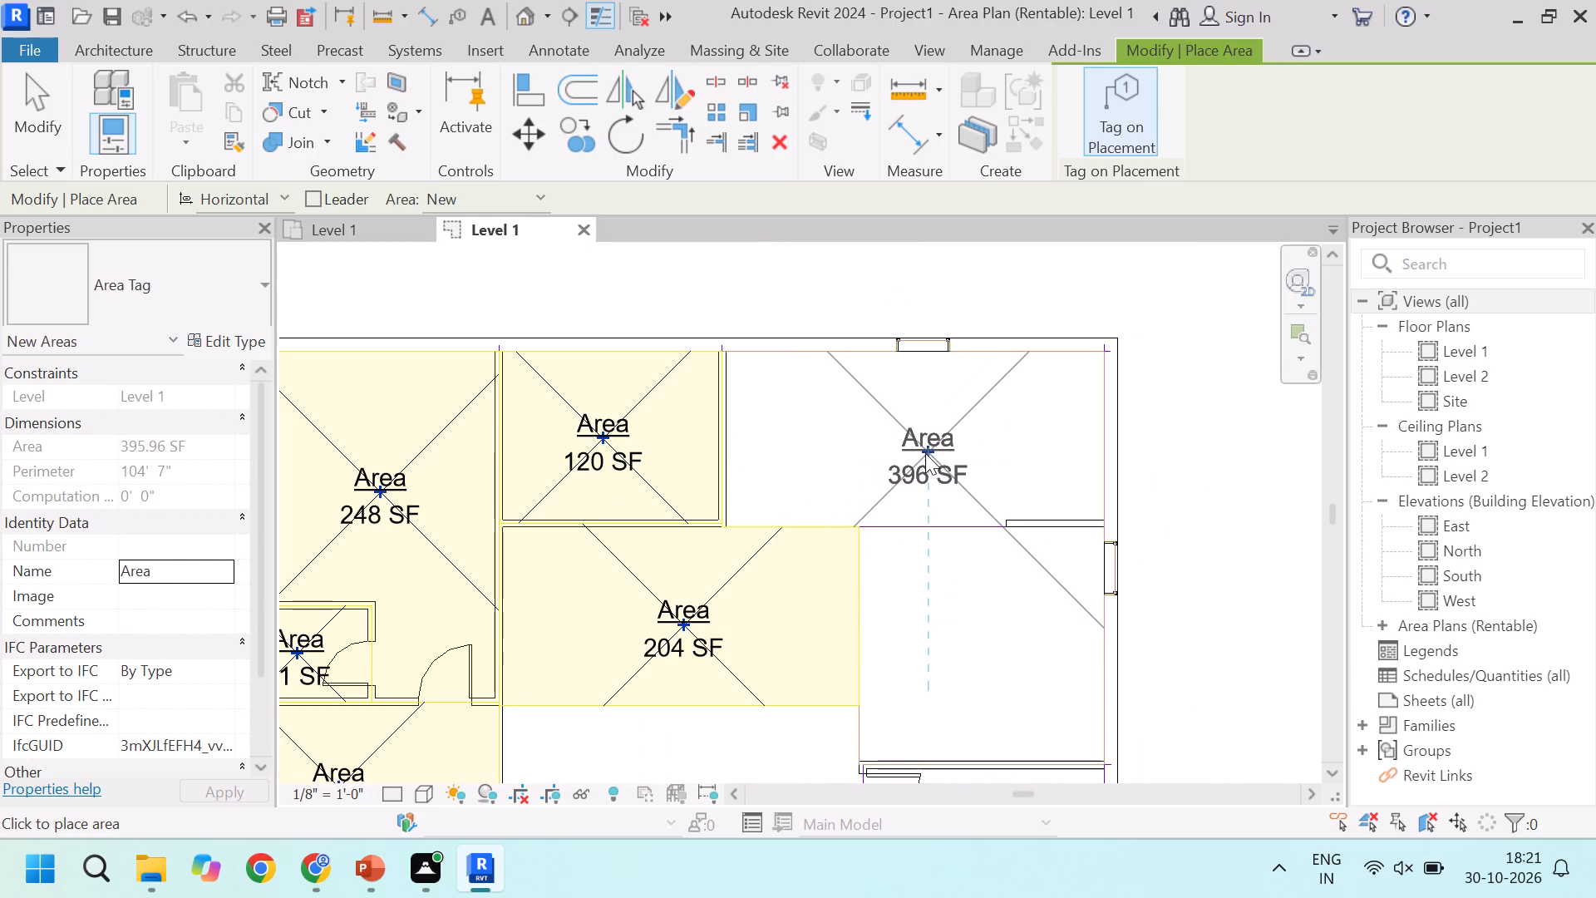
pyautogui.scroll(-2, 928, 455)
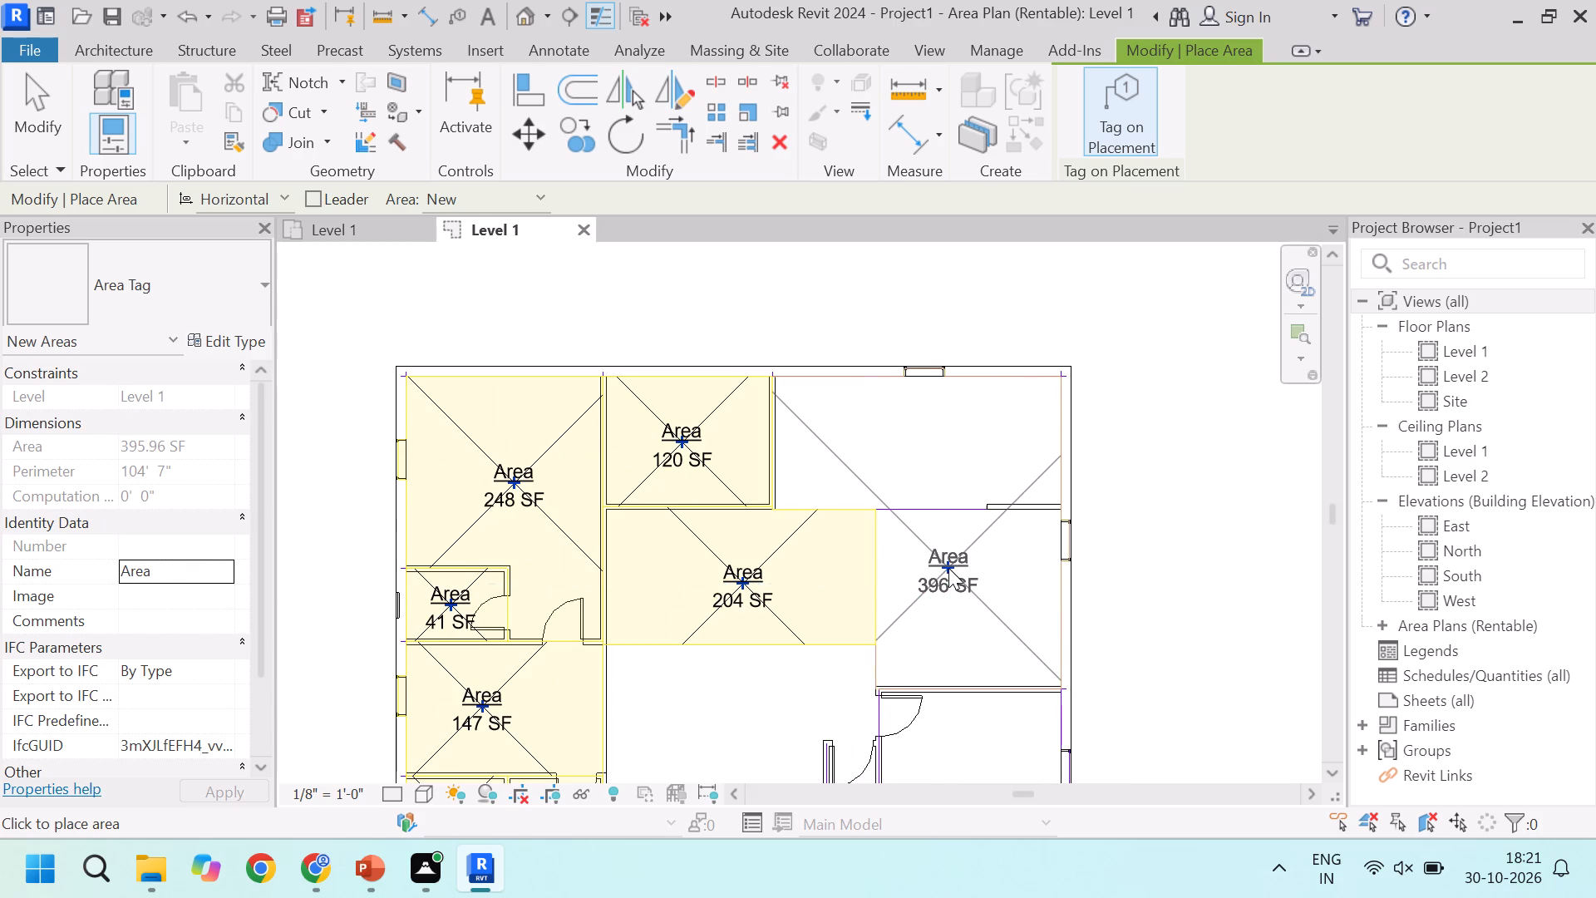
pyautogui.press('Escape')
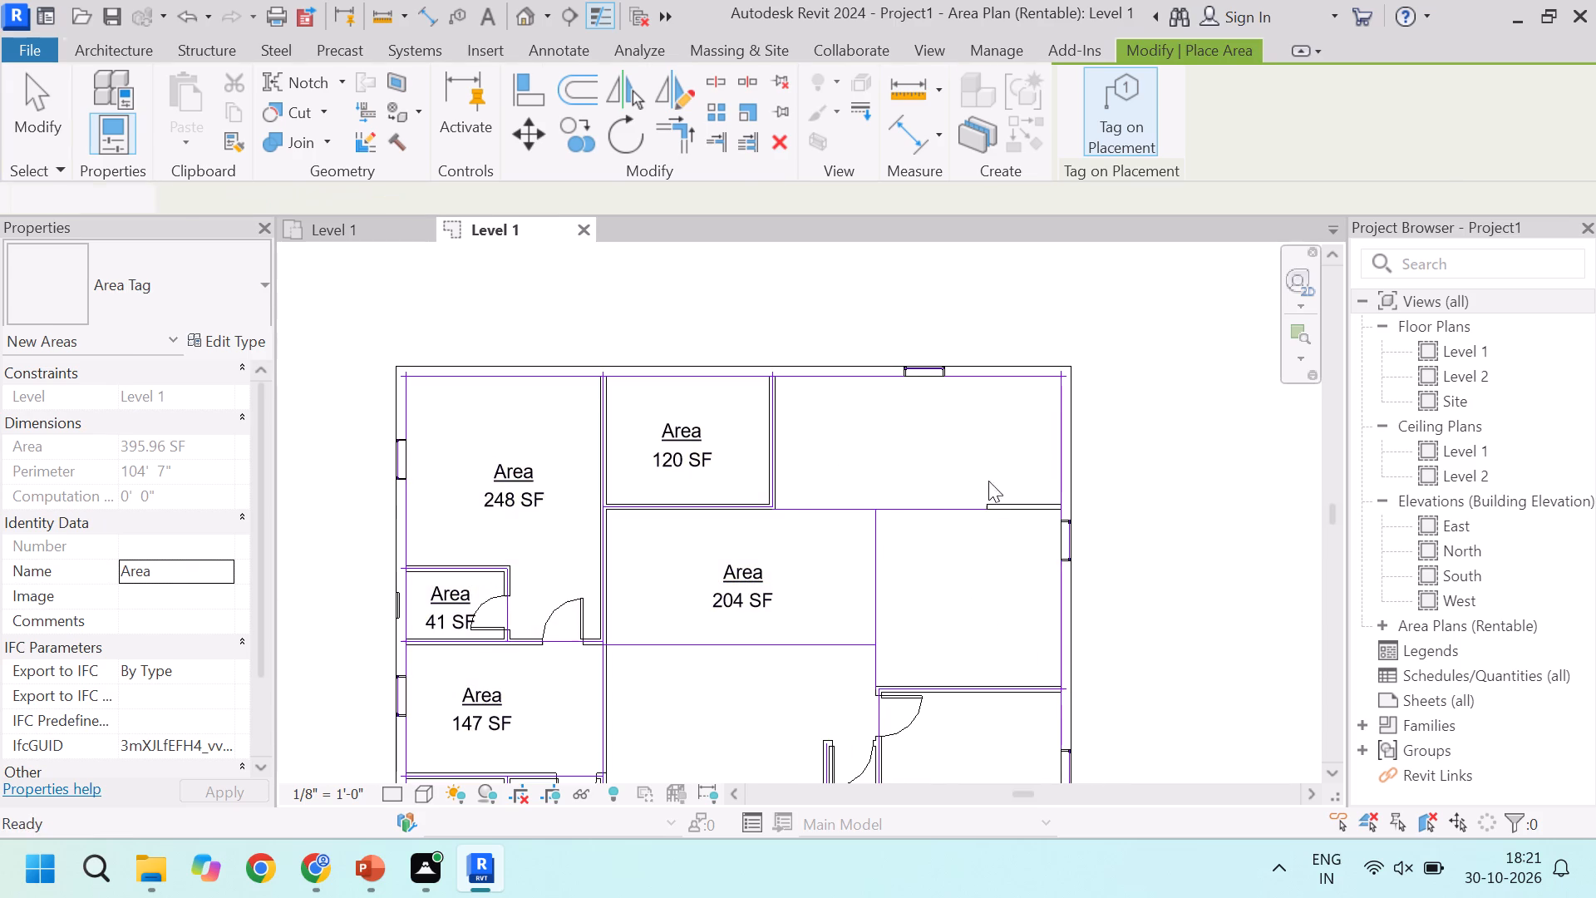
# Add area boundaries along the short stub wall south of the northeast space and the adjoining vertical and horizontal separation lines.
pyautogui.click(1037, 101)
pyautogui.scroll(3, 980, 477)
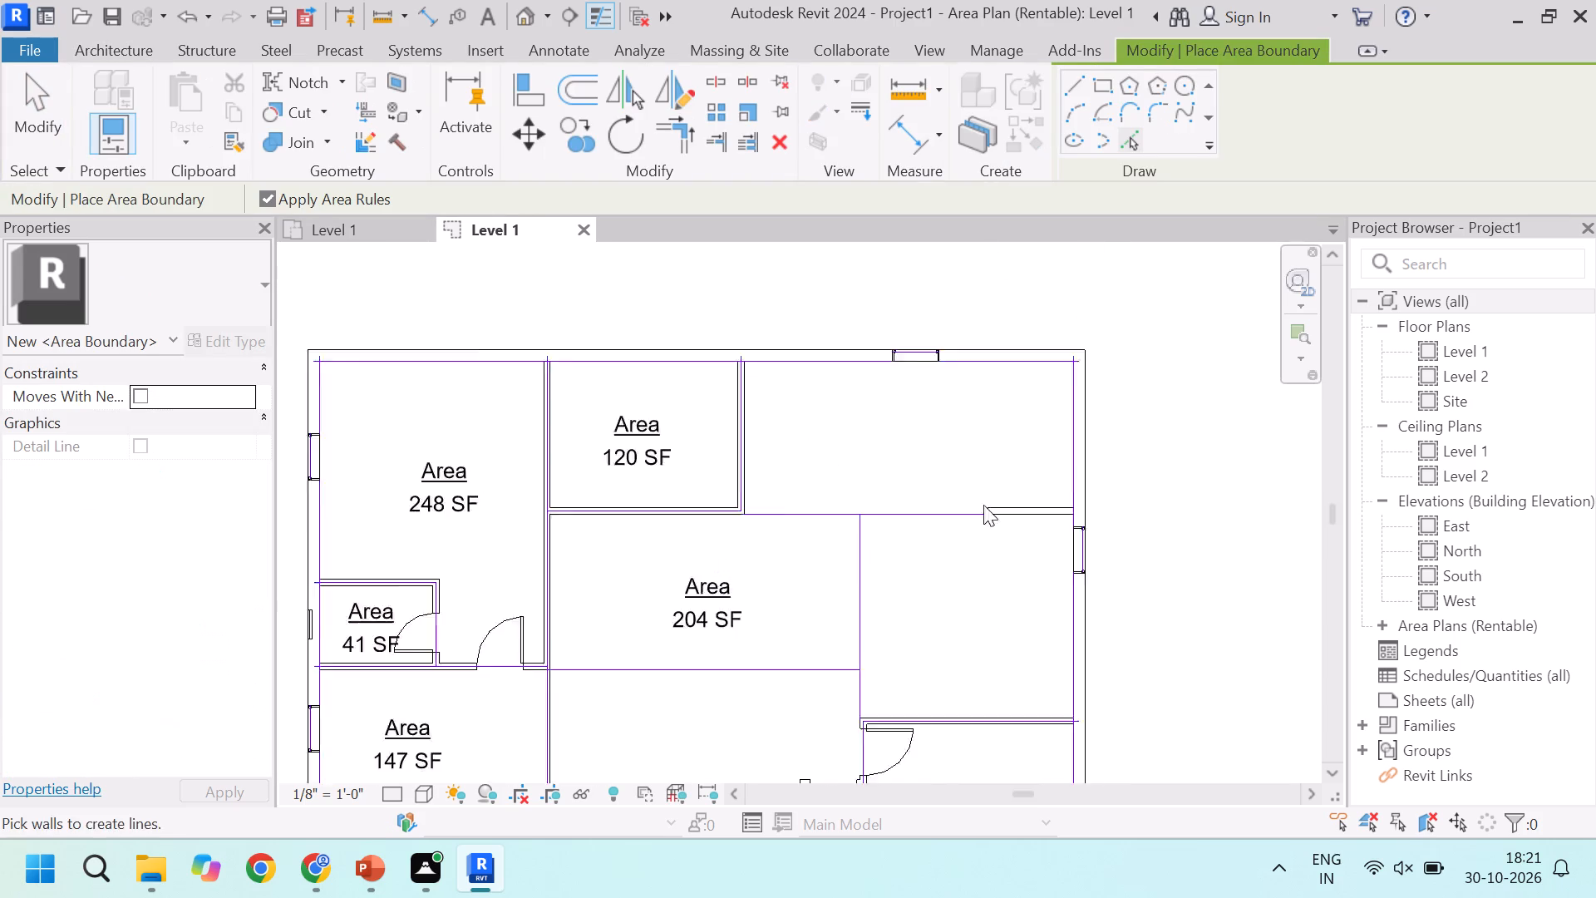
pyautogui.scroll(2, 983, 505)
pyautogui.click(1046, 517)
pyautogui.scroll(-5, 968, 432)
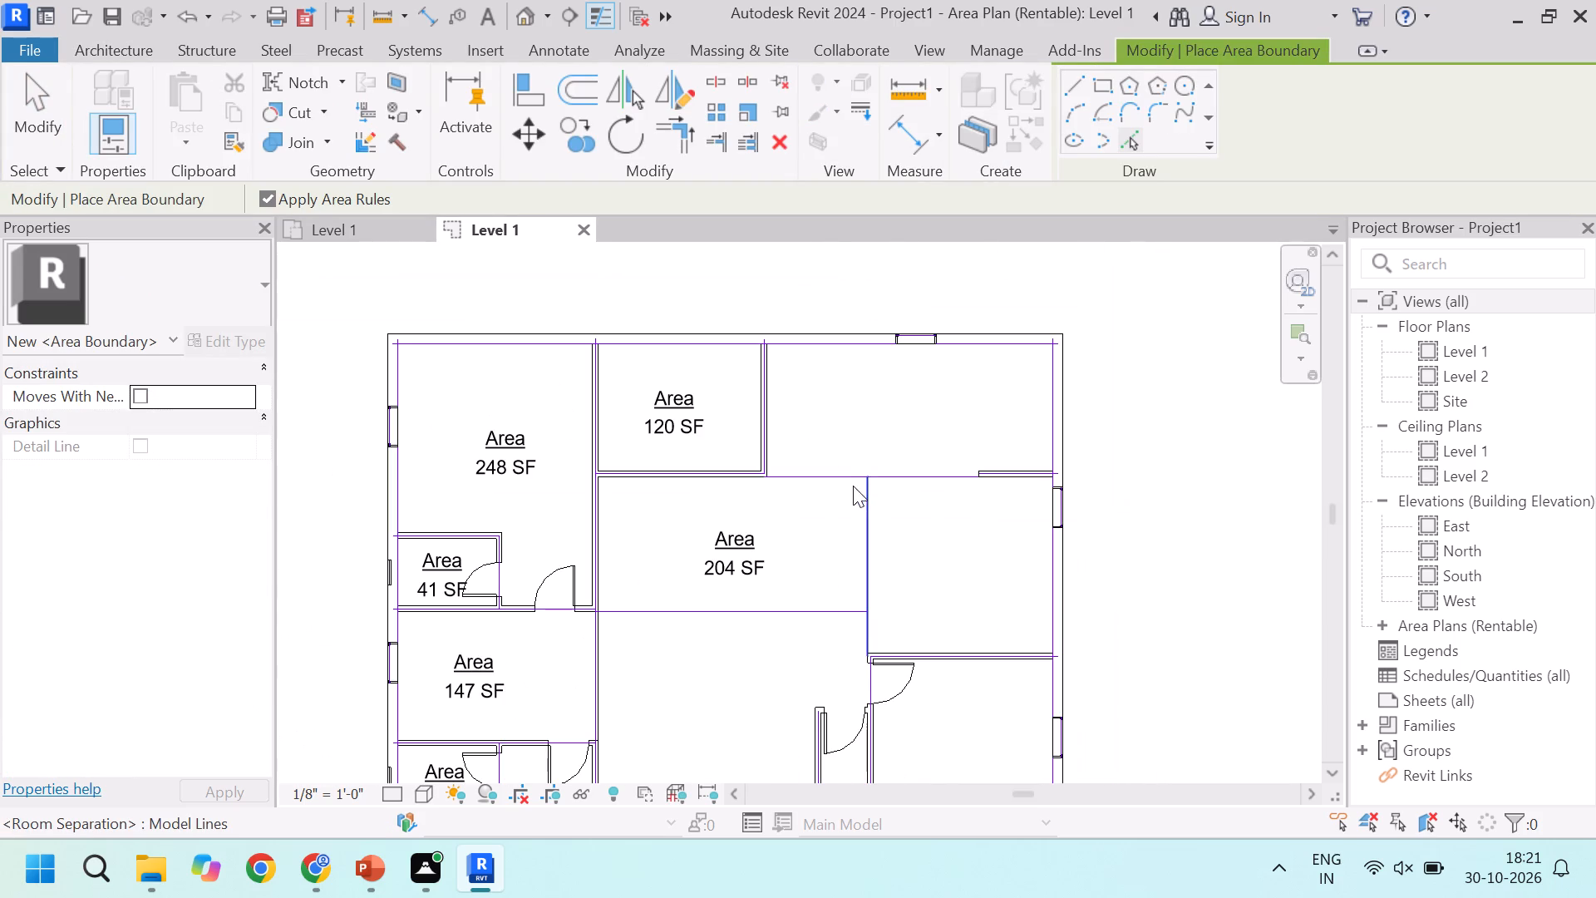
pyautogui.click(863, 527)
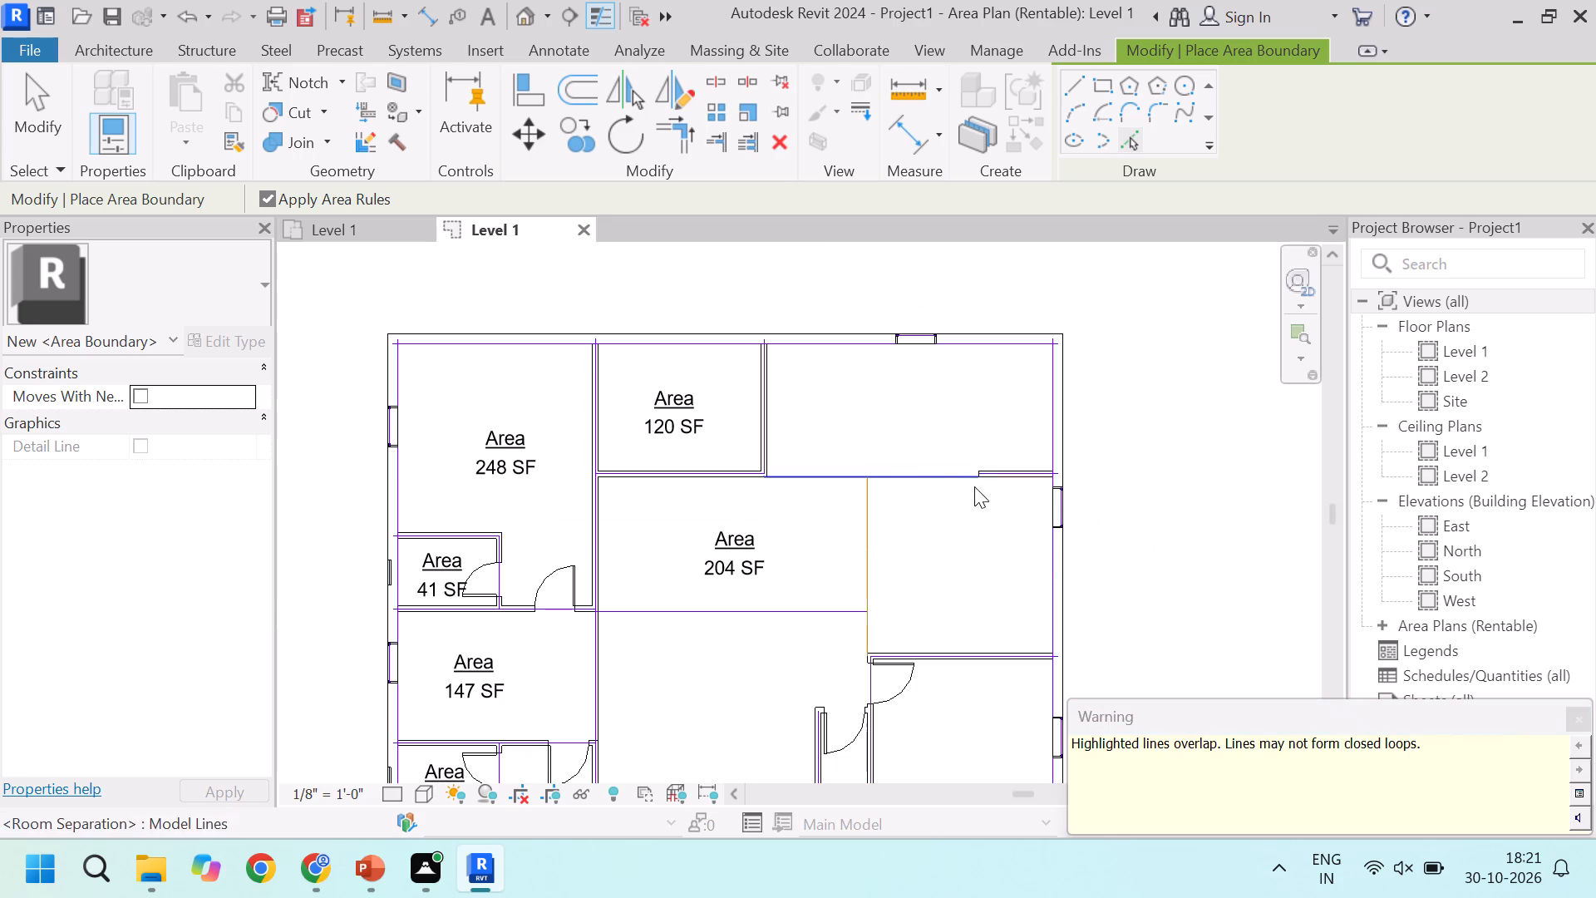
pyautogui.click(914, 479)
pyautogui.scroll(-5, 924, 475)
pyautogui.scroll(3, 916, 462)
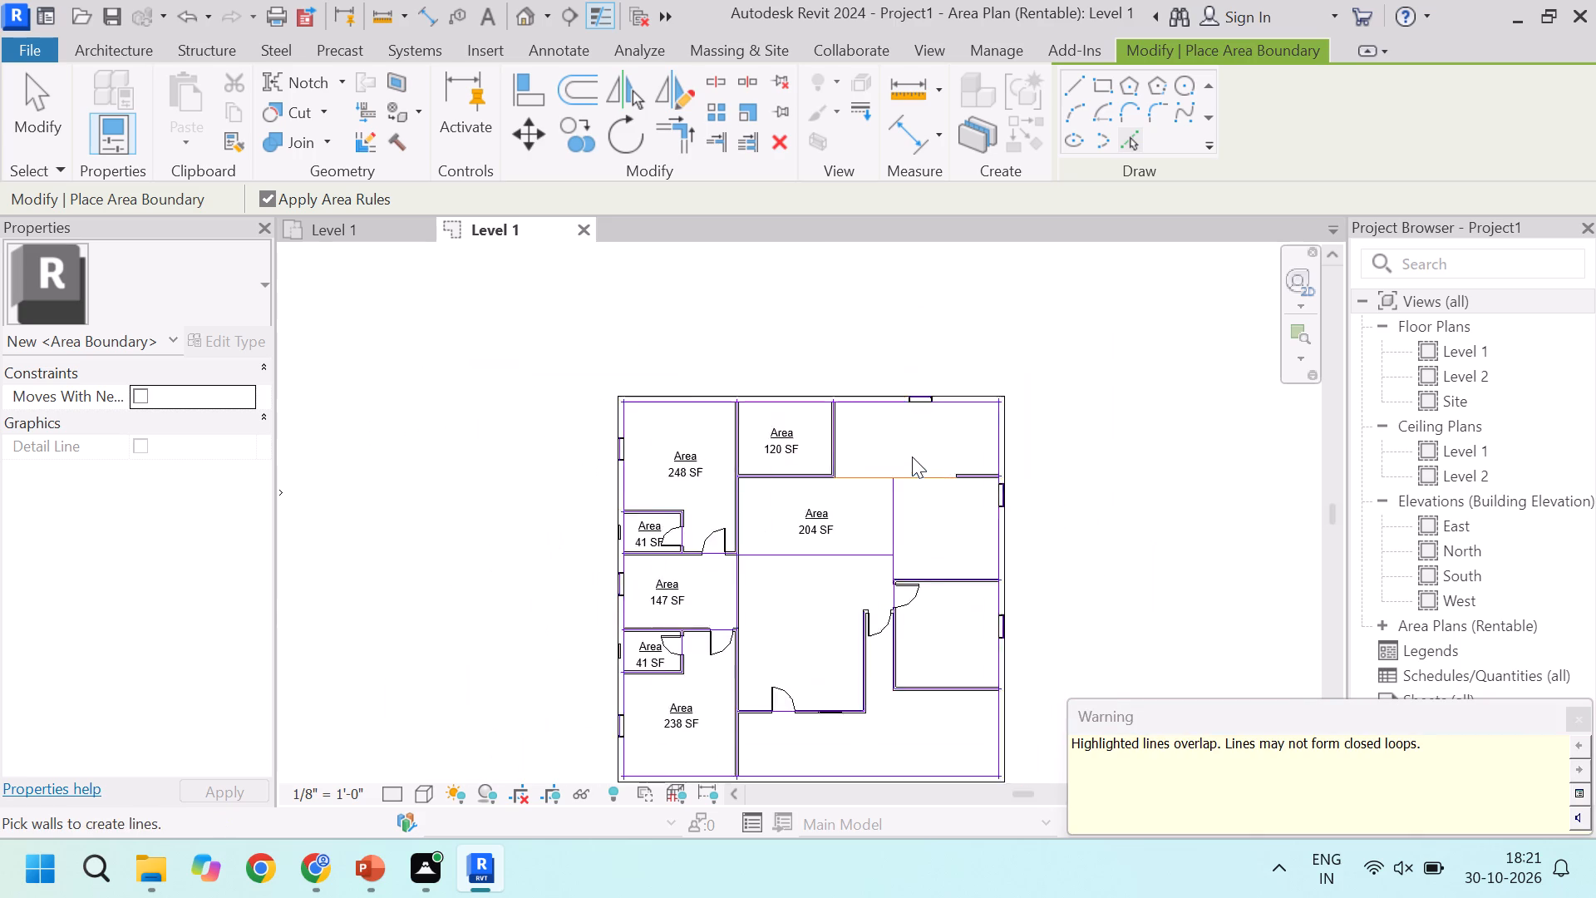
pyautogui.scroll(2, 912, 456)
pyautogui.scroll(-6, 922, 437)
pyautogui.scroll(9, 784, 624)
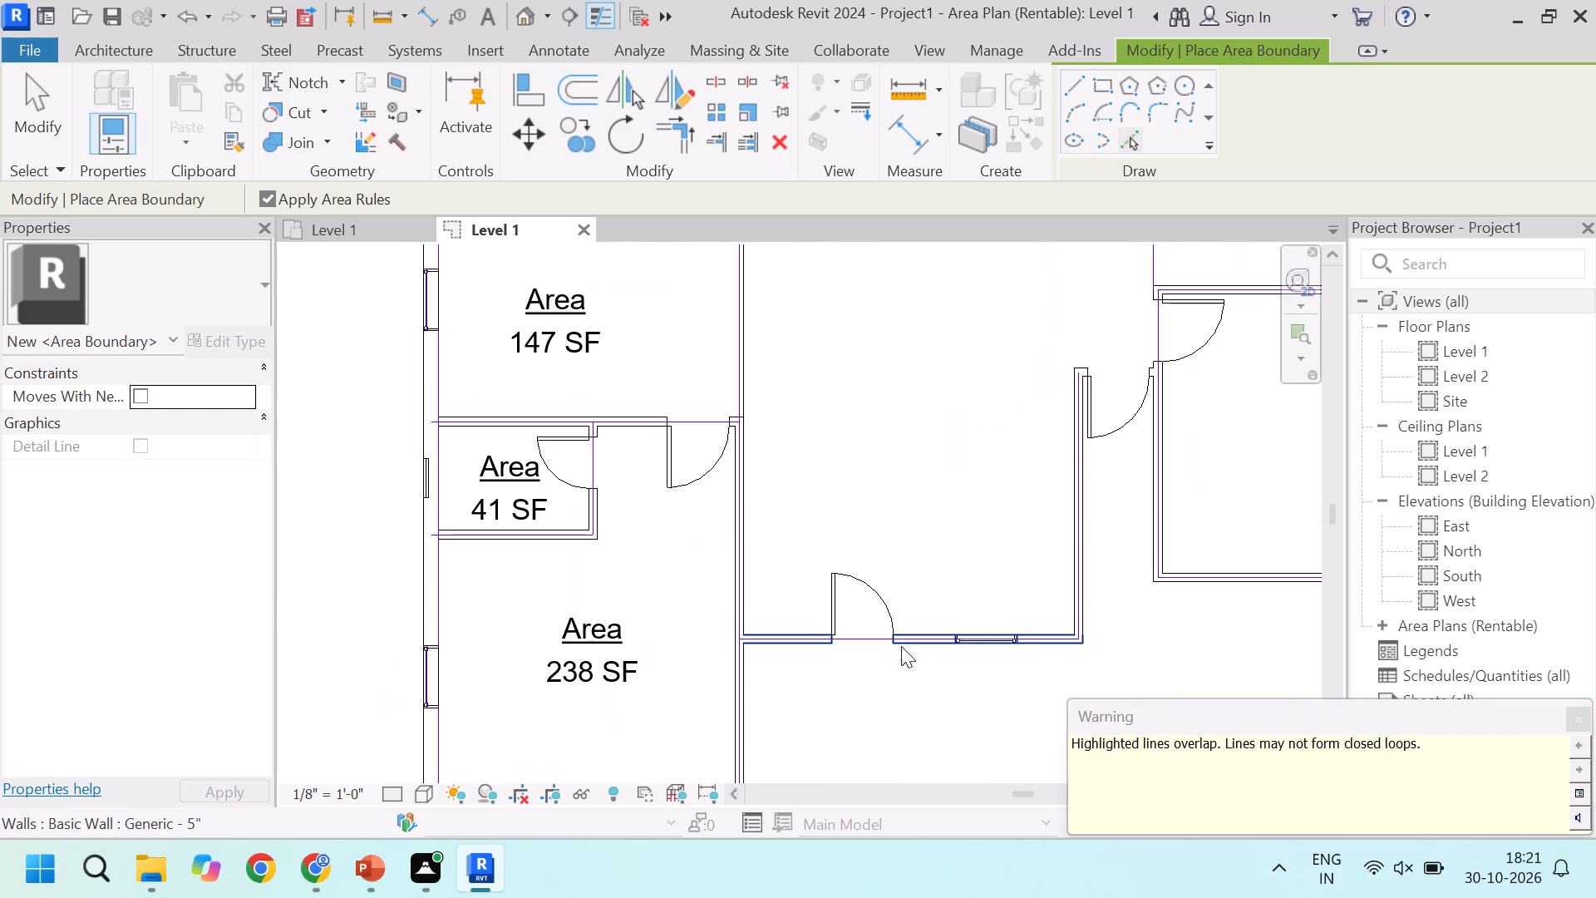
pyautogui.scroll(-5, 900, 616)
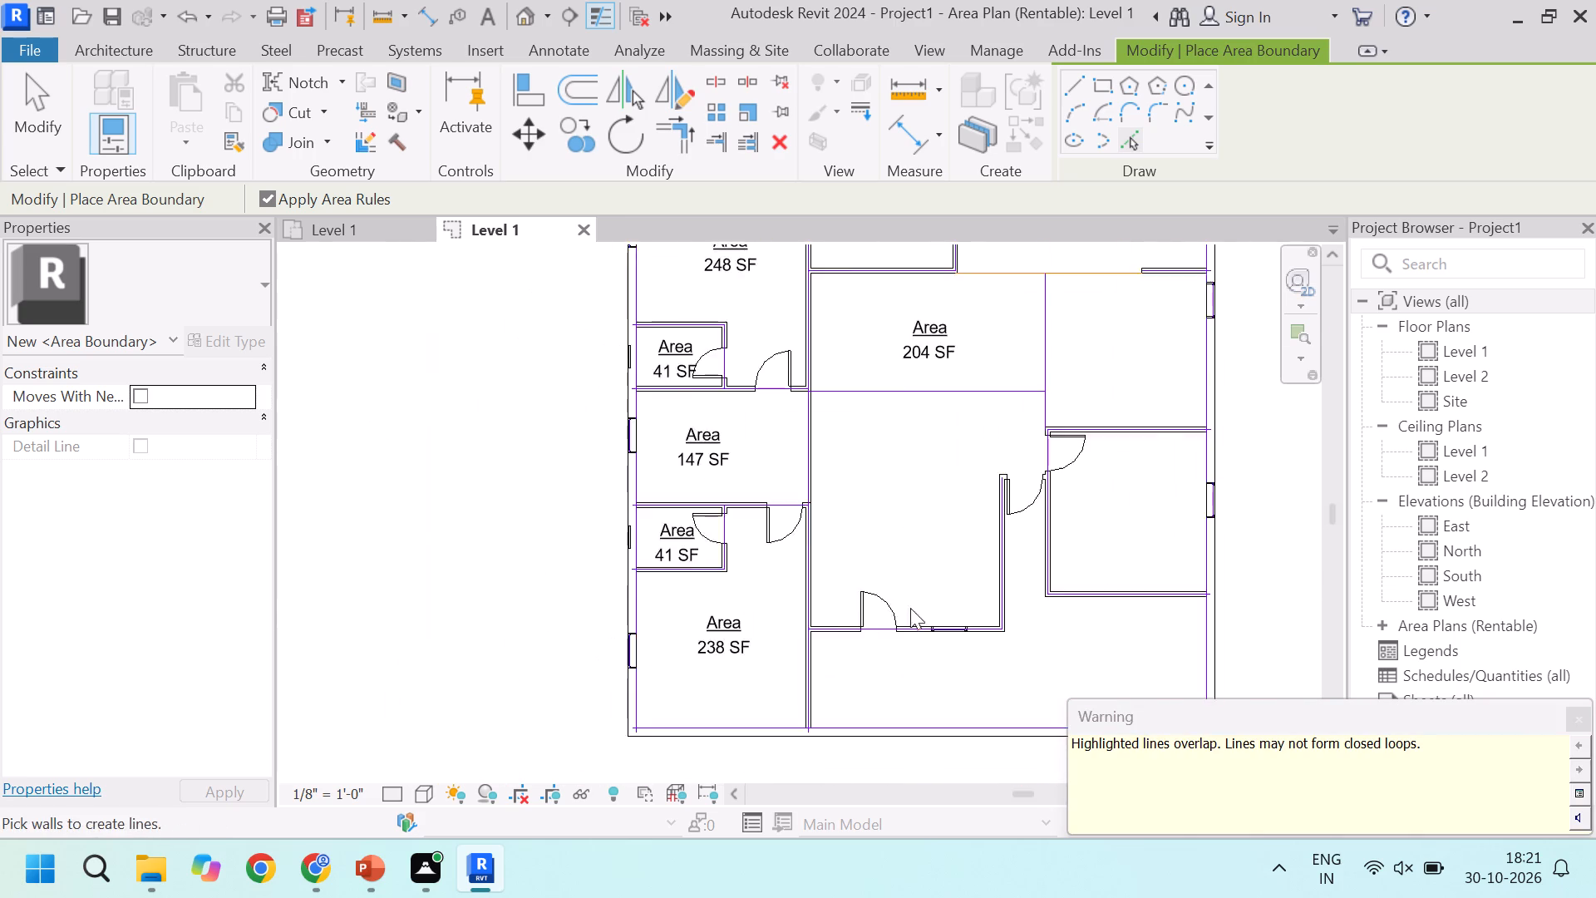
pyautogui.scroll(5, 1057, 528)
pyautogui.scroll(-5, 1017, 544)
pyautogui.press('Escape')
pyautogui.press('Escape')
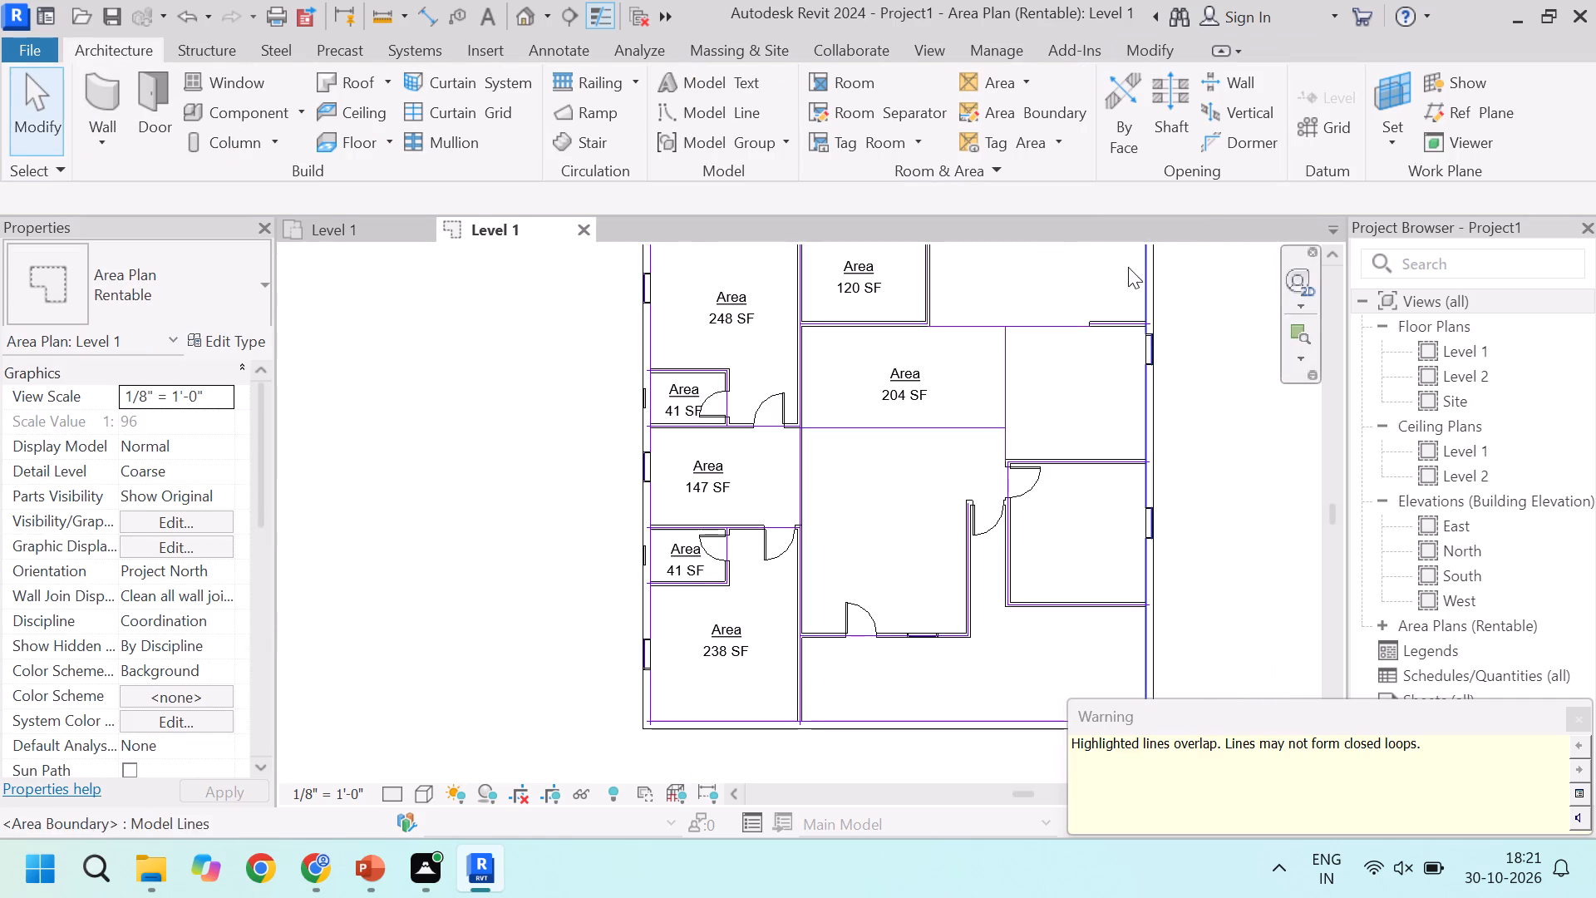
# Place tagged areas in the east-side space, Room 3 directly south of it, and the northeast corner space.
pyautogui.click(1026, 79)
pyautogui.click(985, 169)
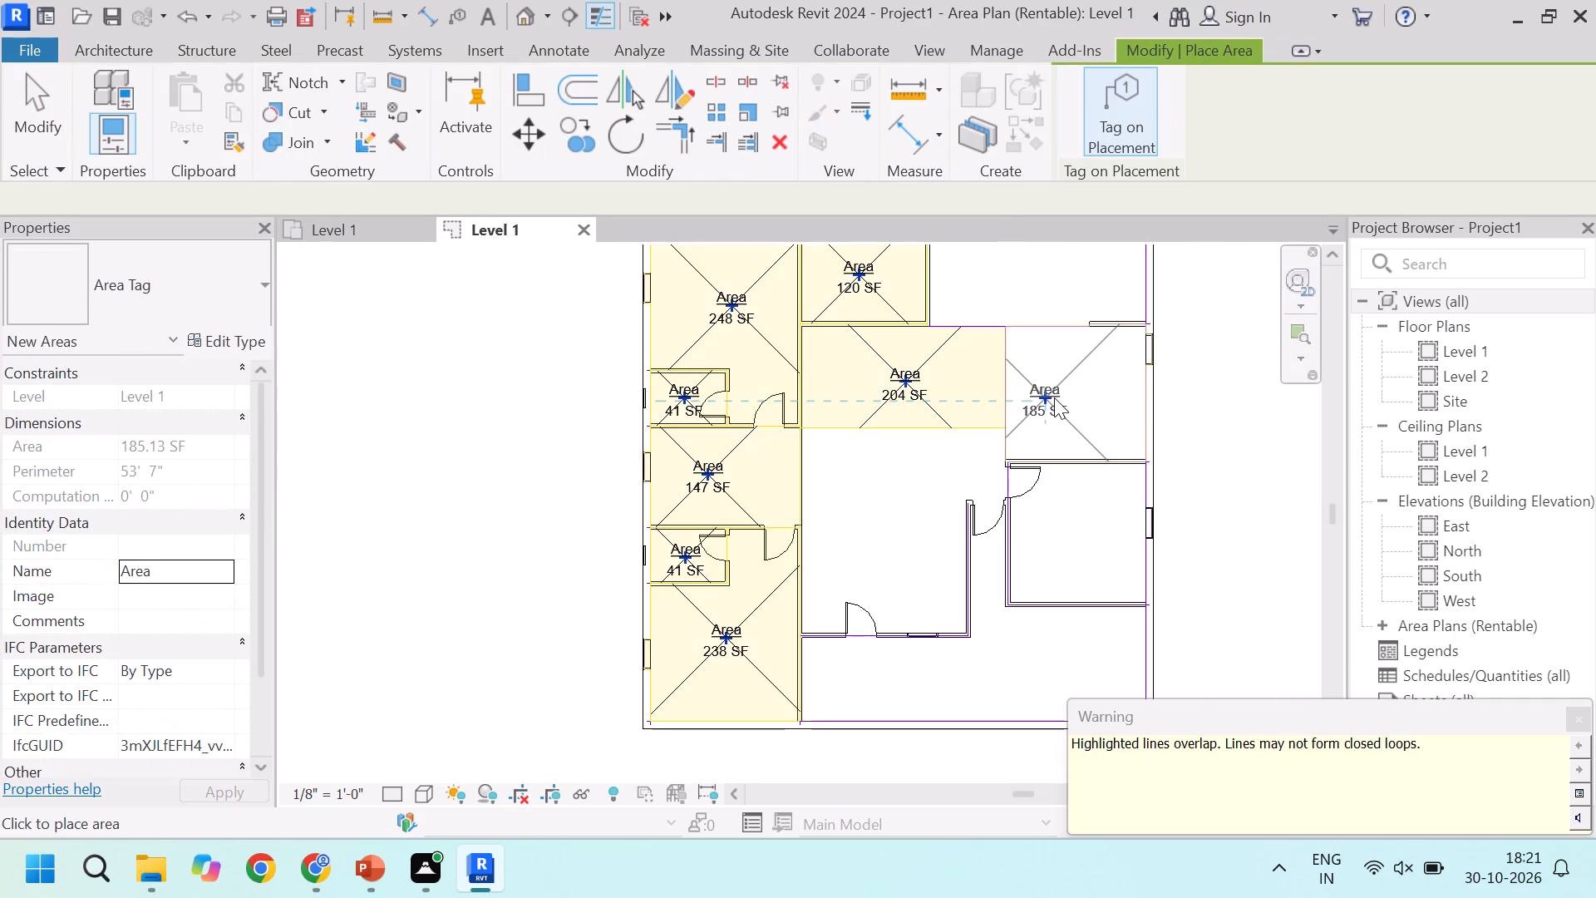
pyautogui.click(1071, 400)
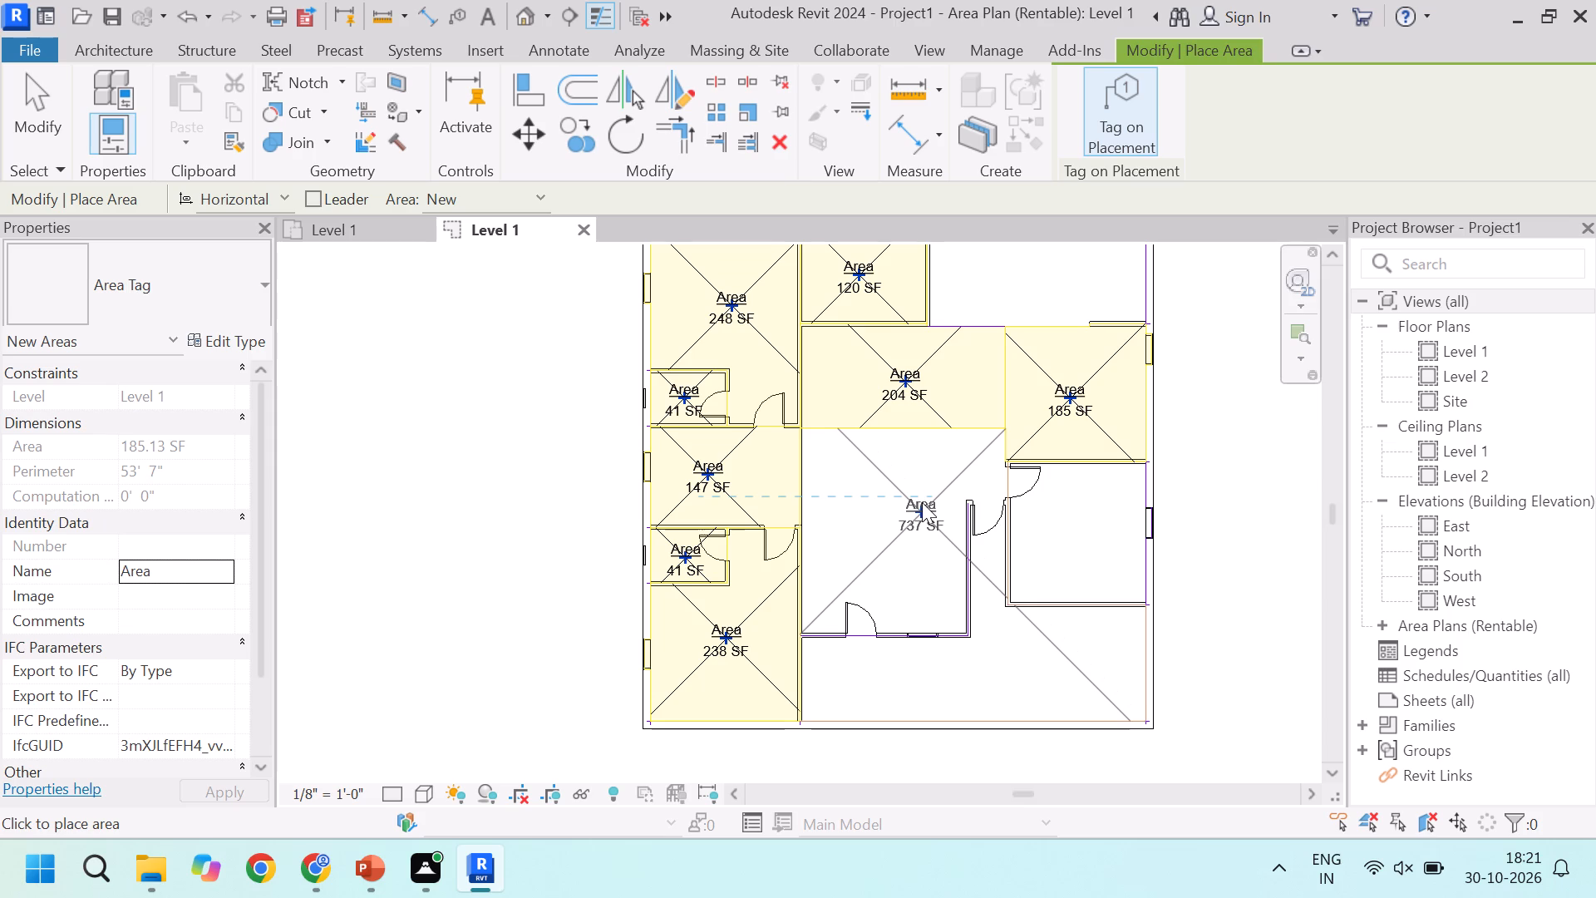
pyautogui.scroll(2, 922, 502)
pyautogui.scroll(-2, 922, 502)
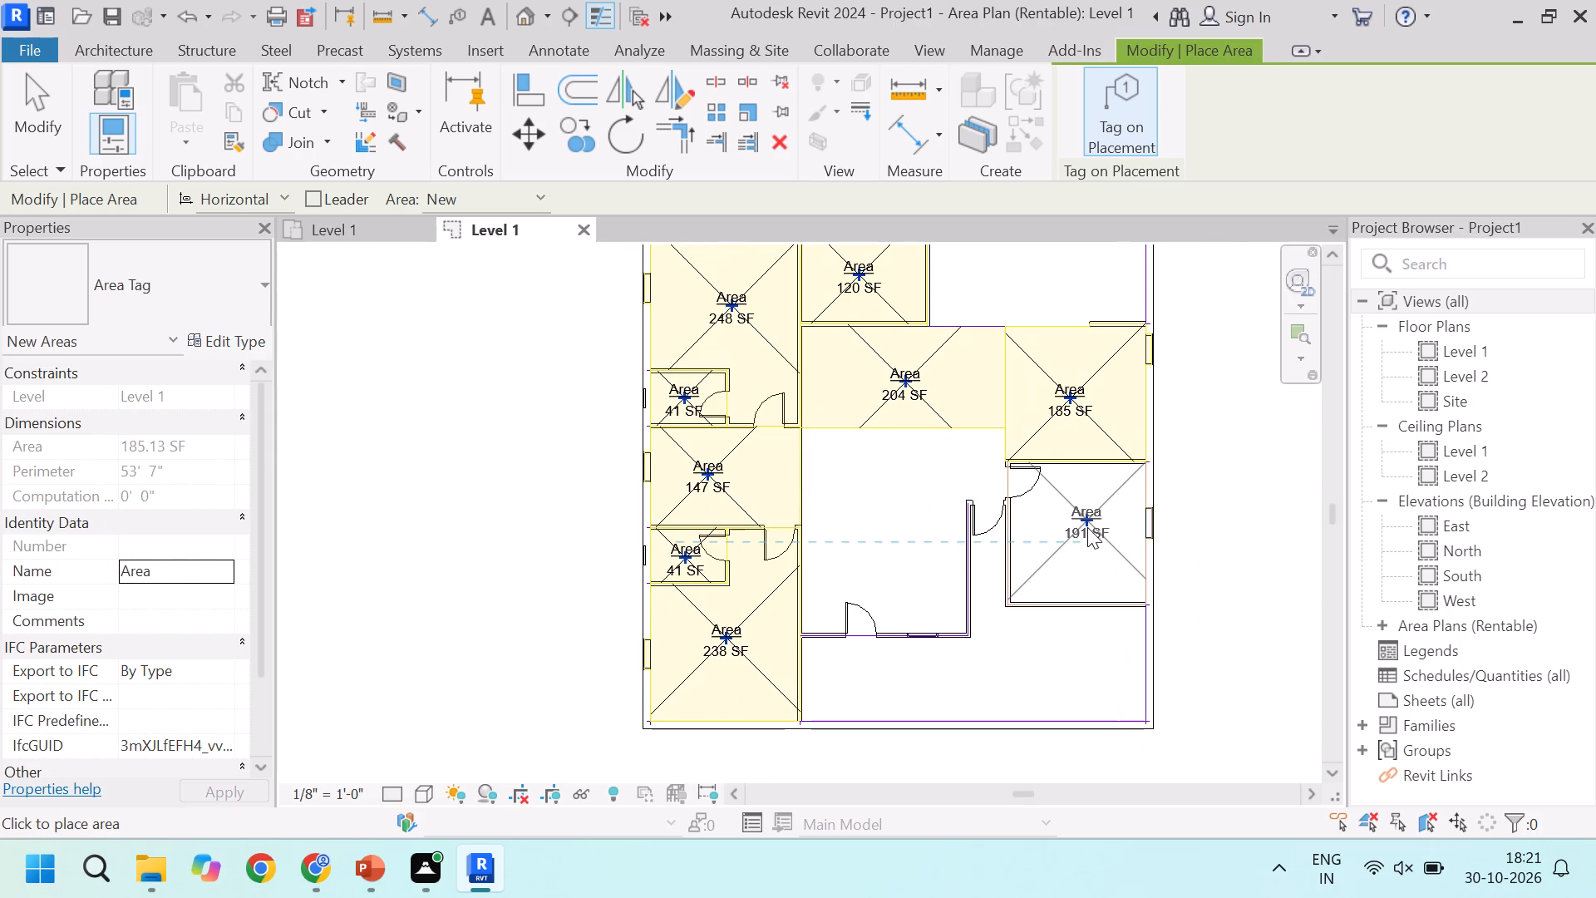
pyautogui.click(1083, 532)
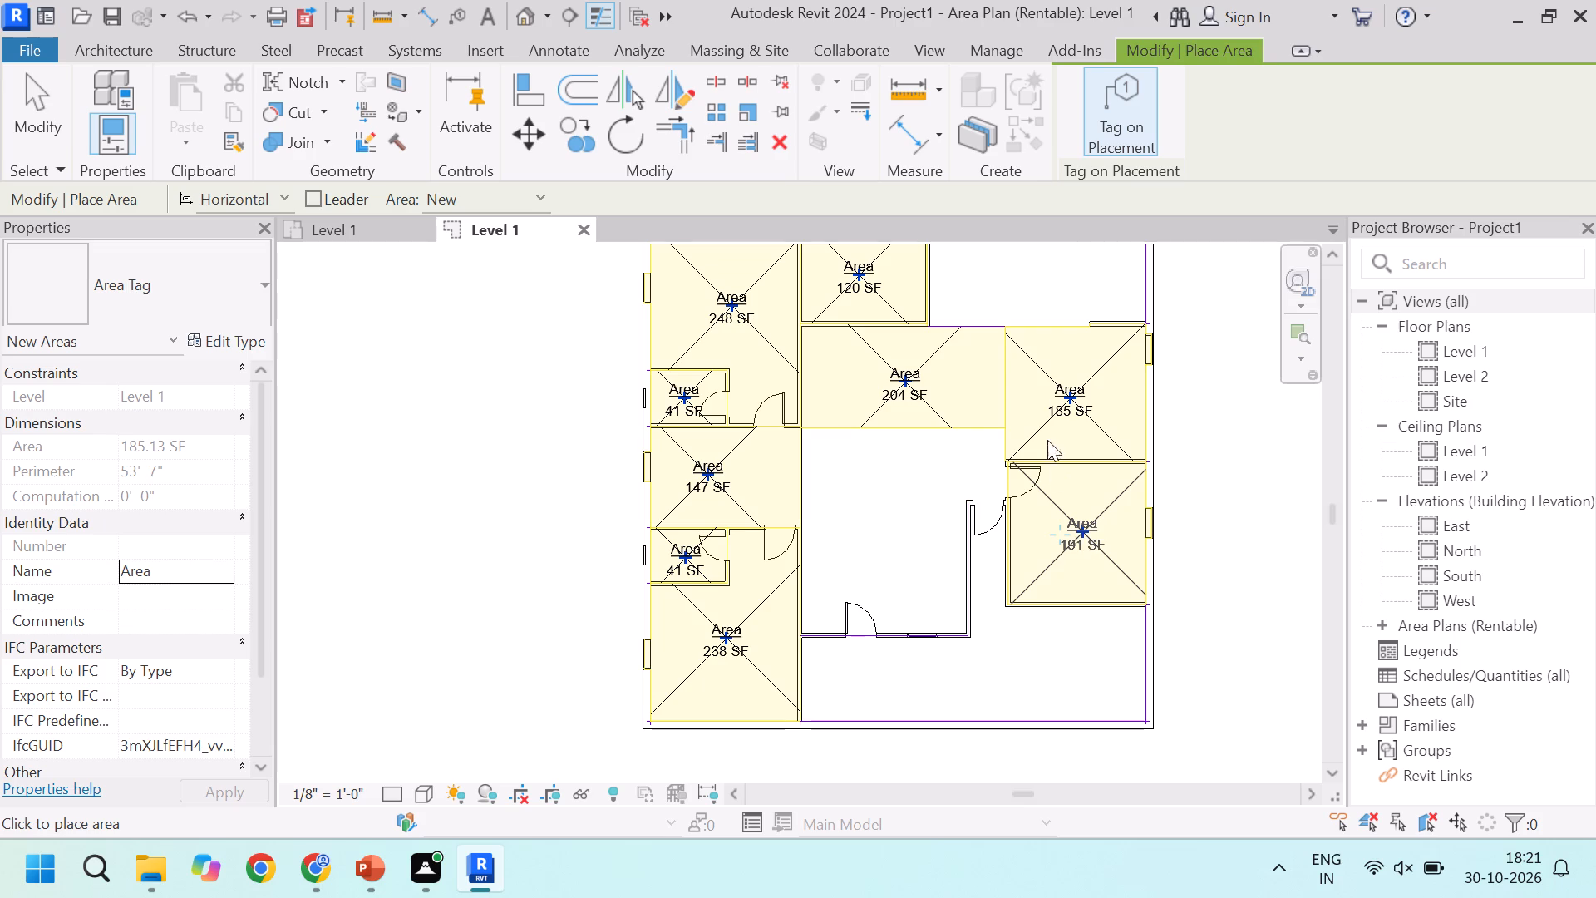
pyautogui.scroll(-5, 1078, 427)
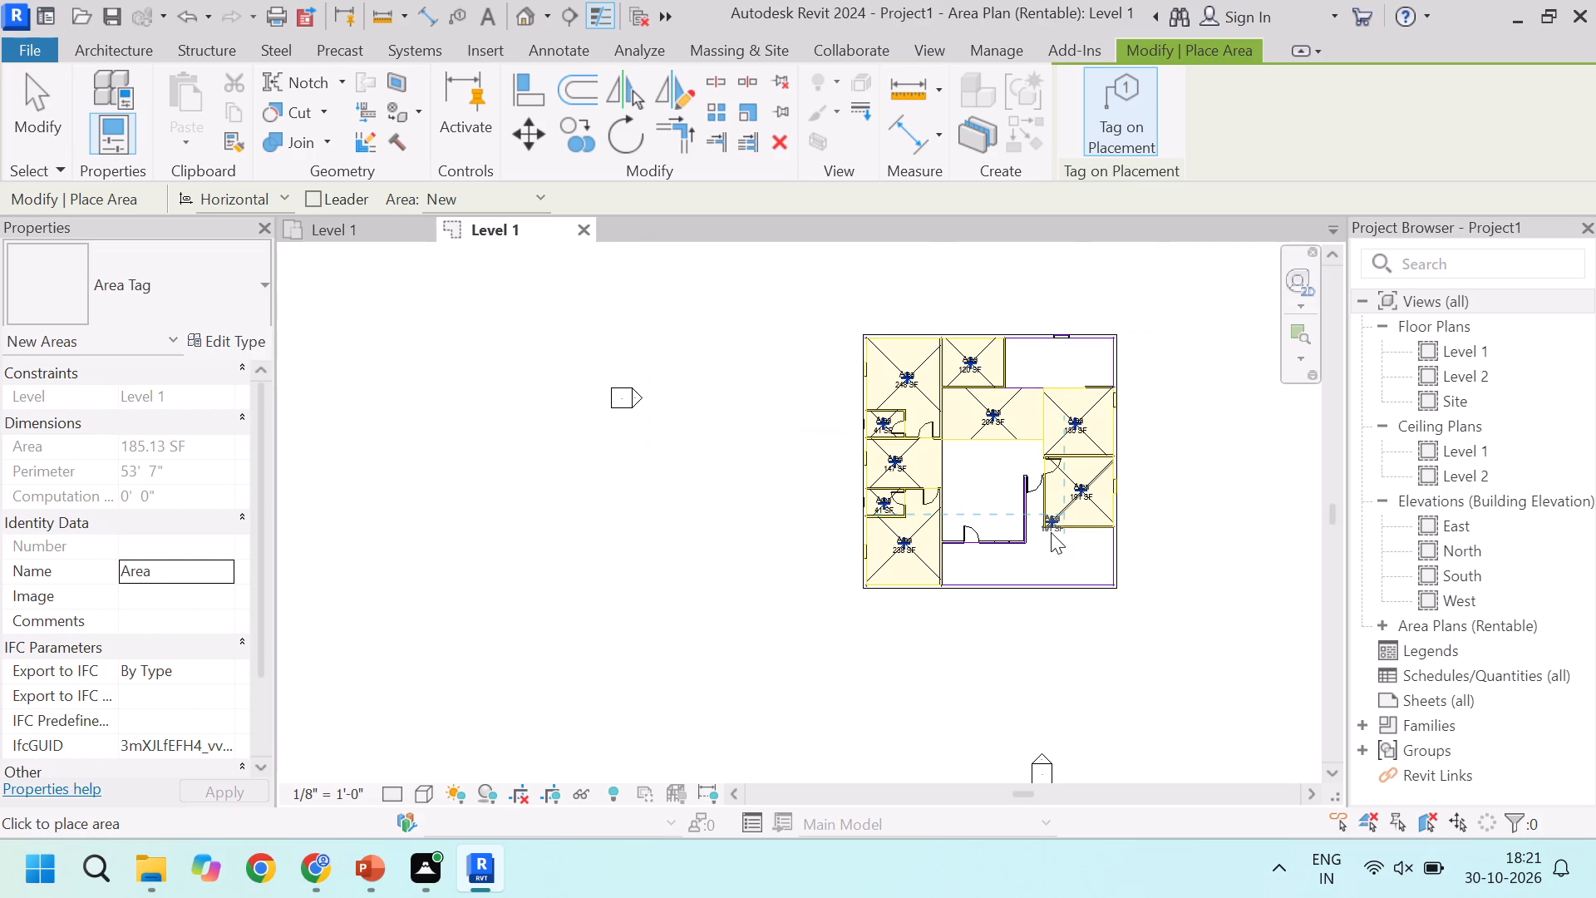
pyautogui.scroll(10, 1058, 352)
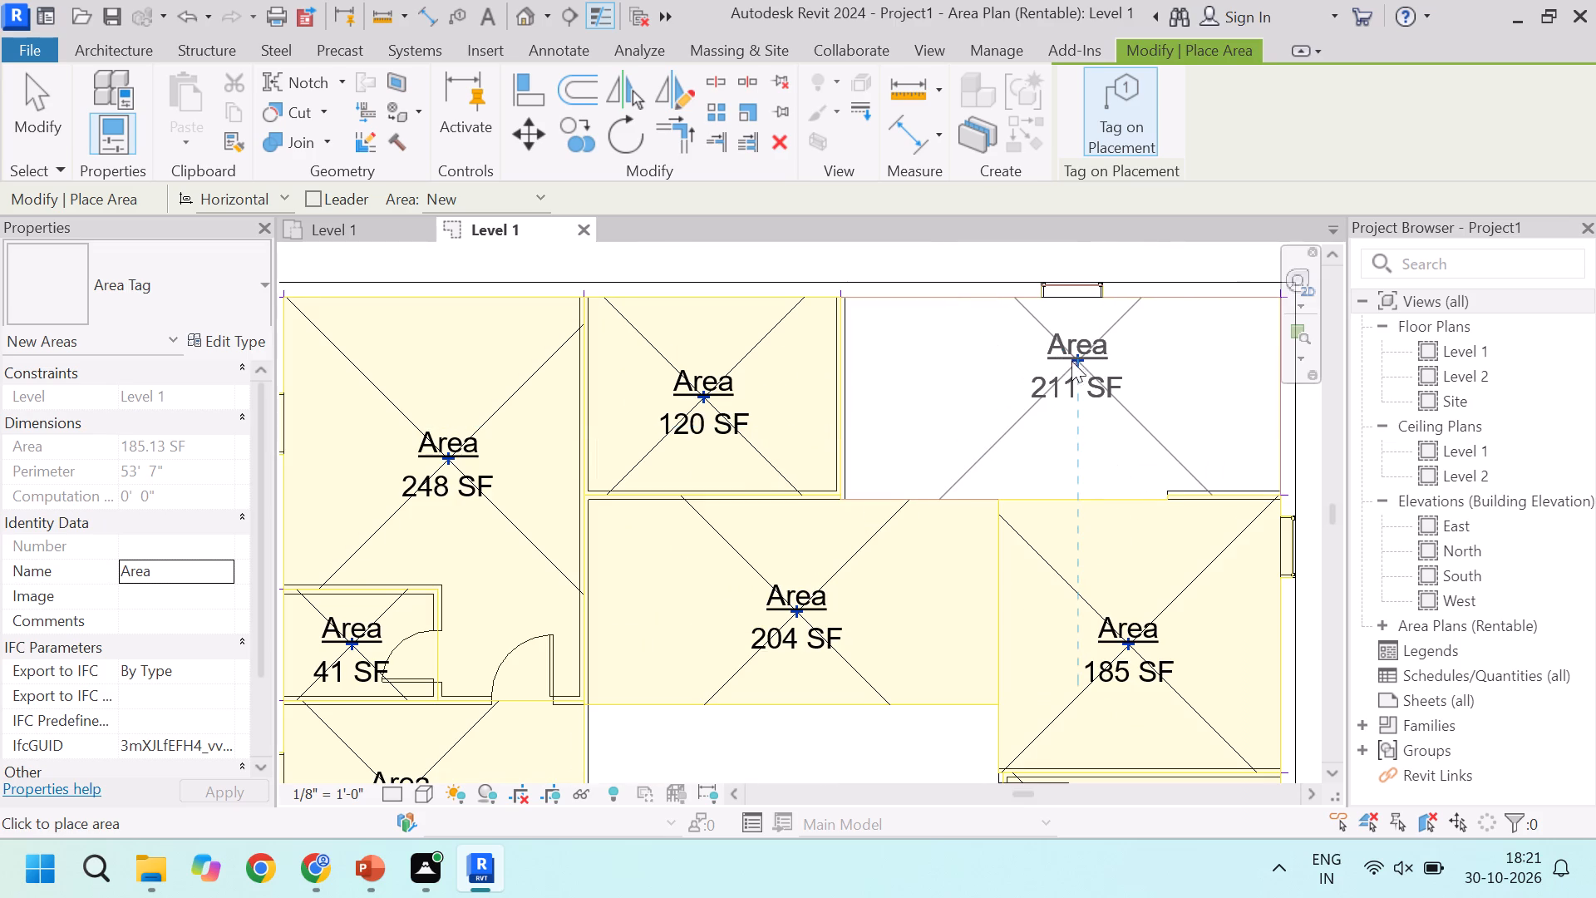
pyautogui.click(1075, 361)
pyautogui.scroll(-5, 1075, 361)
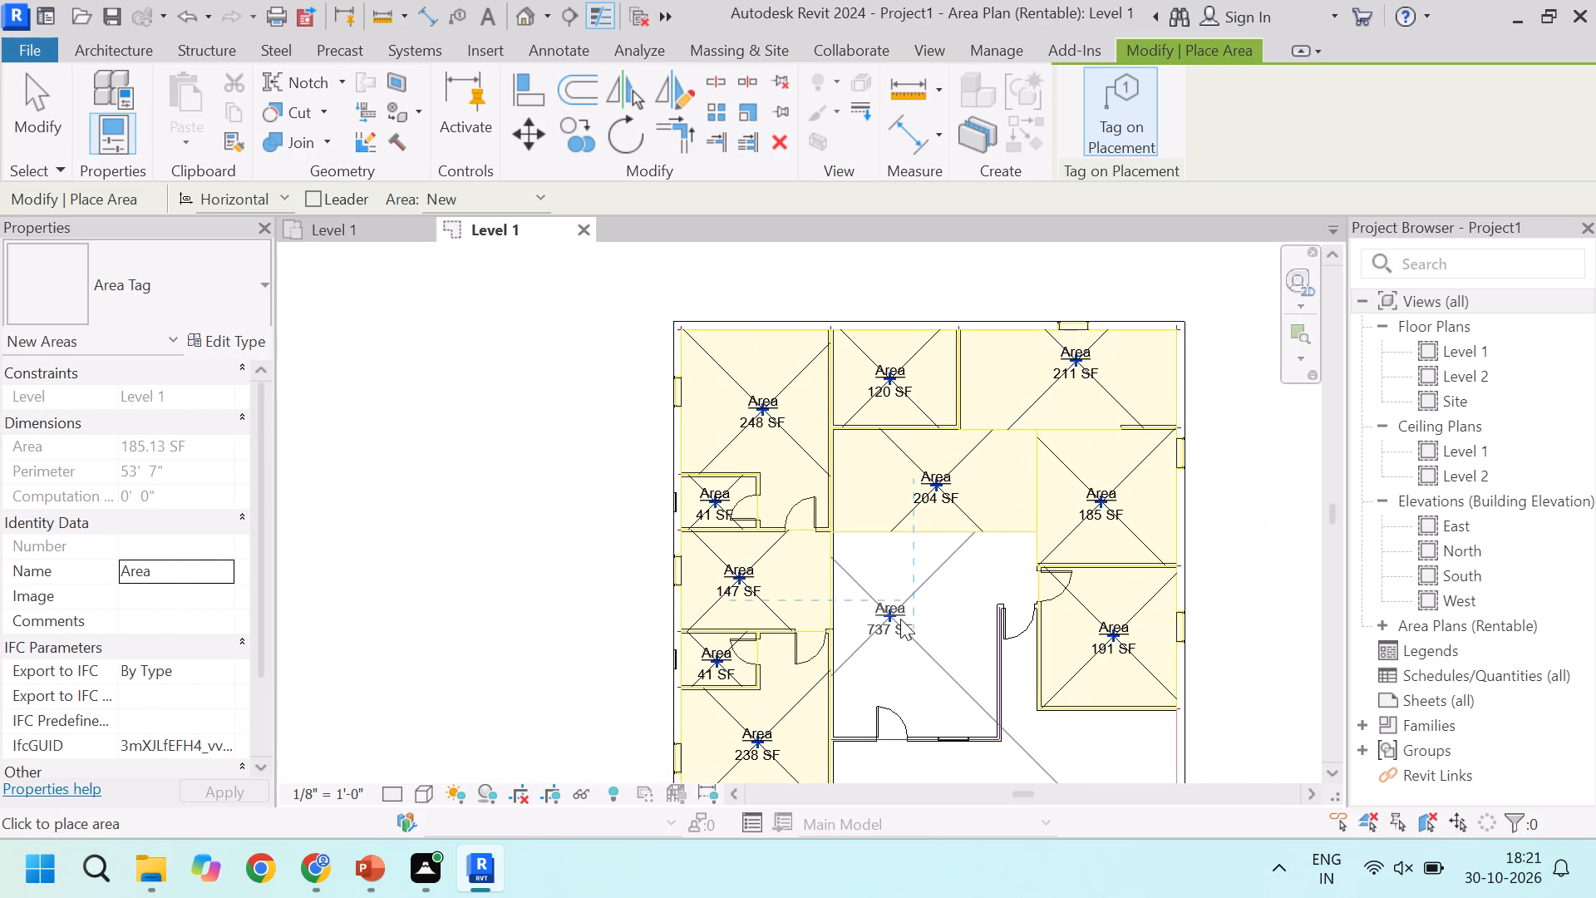
pyautogui.press('Escape')
# Add an area boundary along the short door wall linking the Hall's side wall to Room 3's west wall.
pyautogui.scroll(5, 1013, 622)
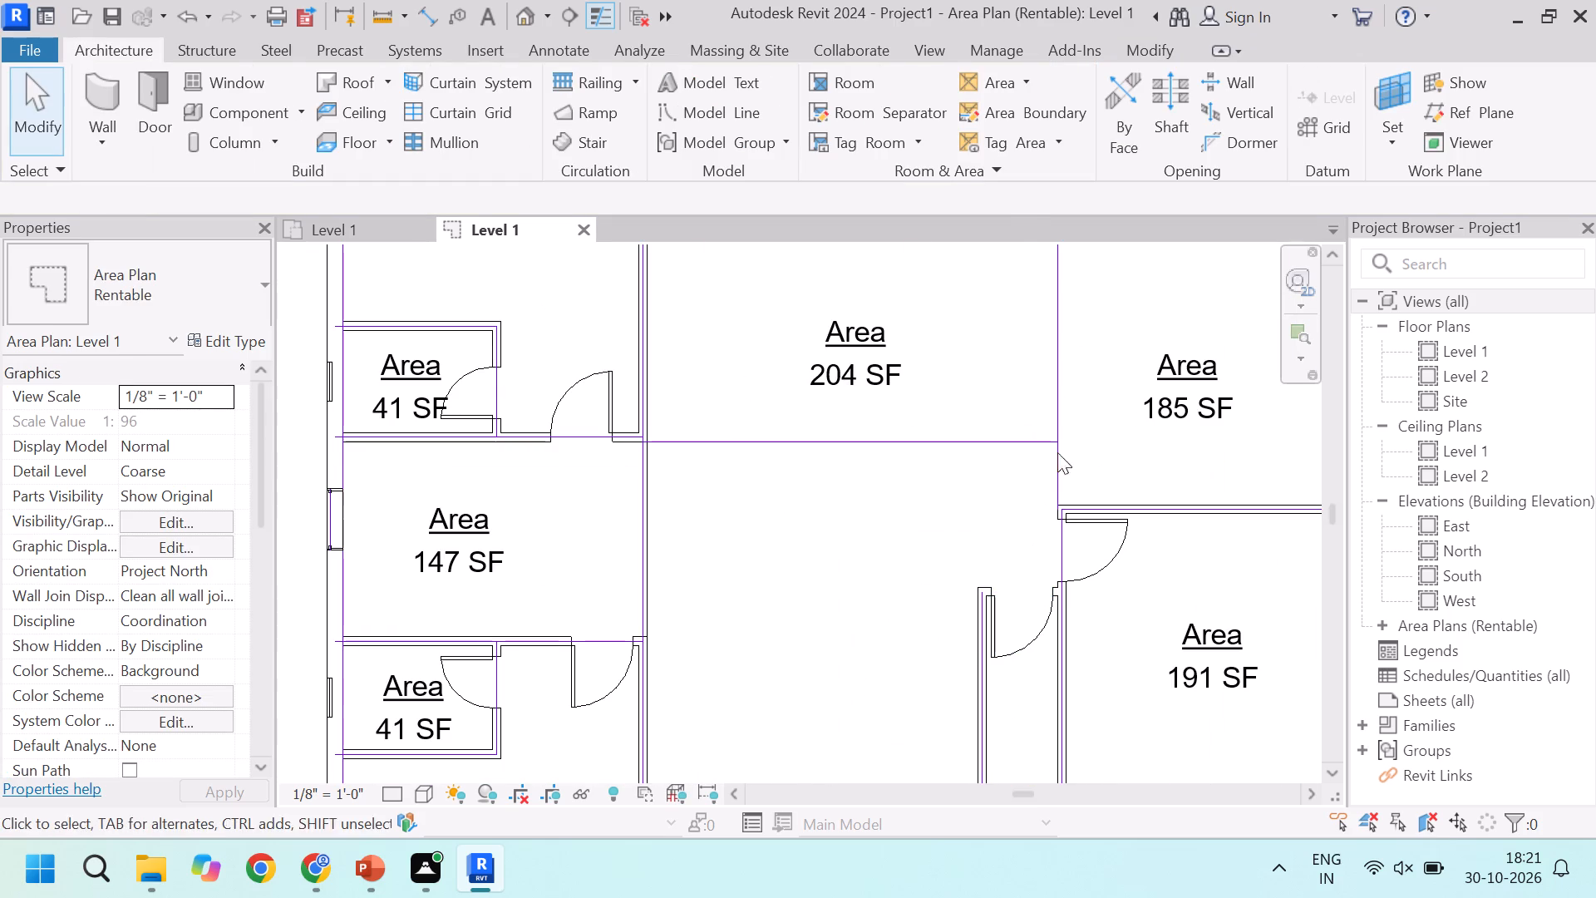
pyautogui.click(1022, 122)
pyautogui.scroll(5, 1018, 472)
pyautogui.scroll(2, 1008, 620)
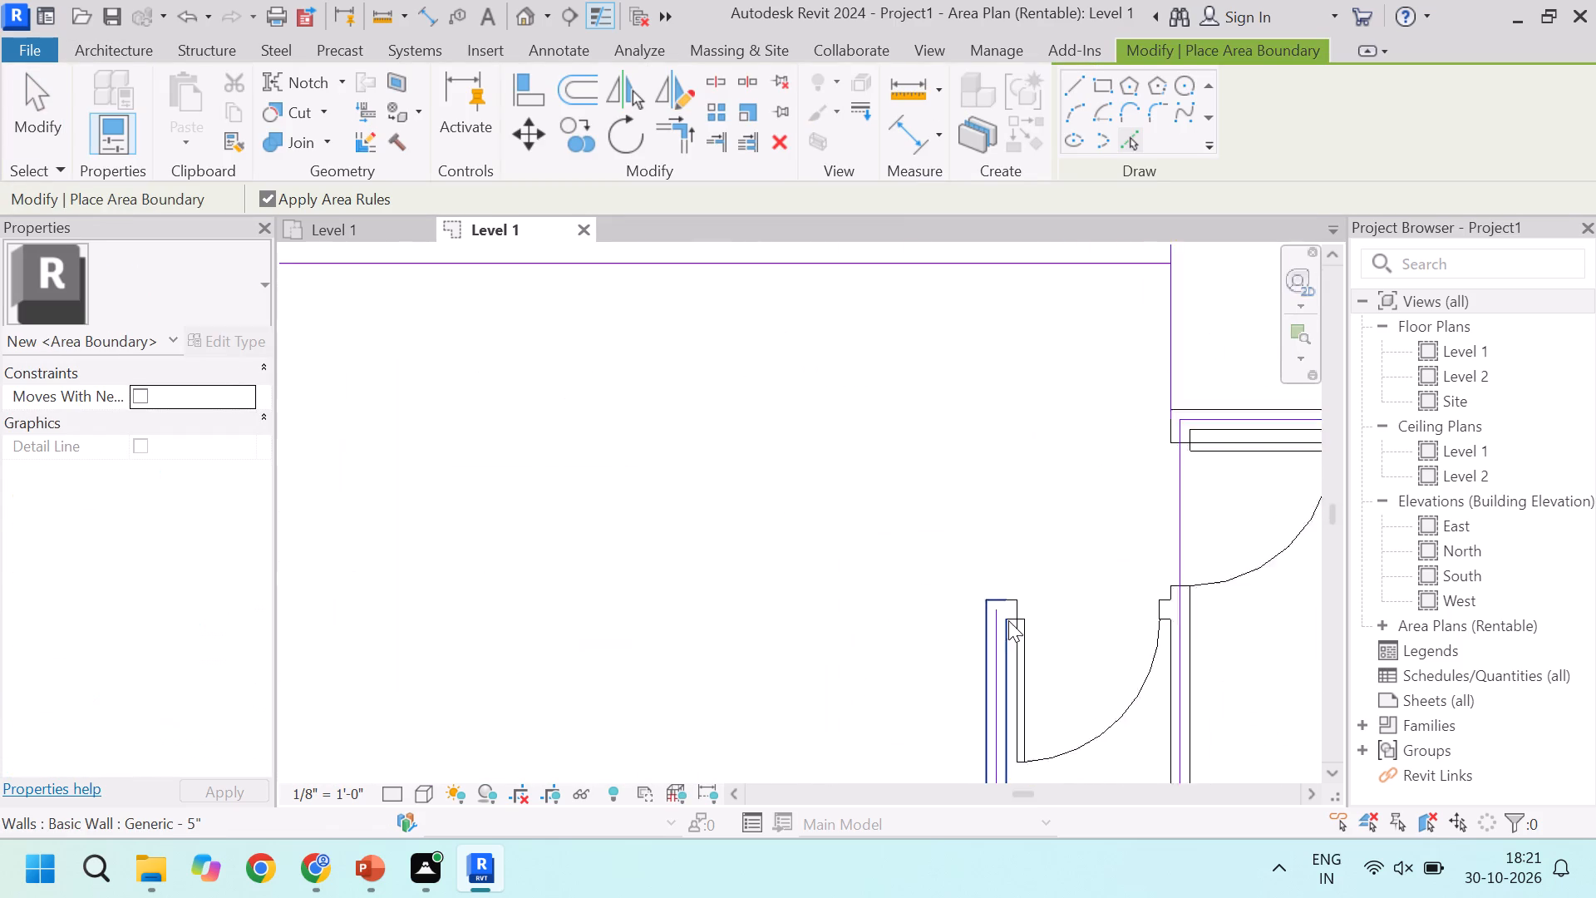
pyautogui.scroll(2, 1008, 620)
pyautogui.click(1032, 599)
pyautogui.scroll(-5, 1032, 599)
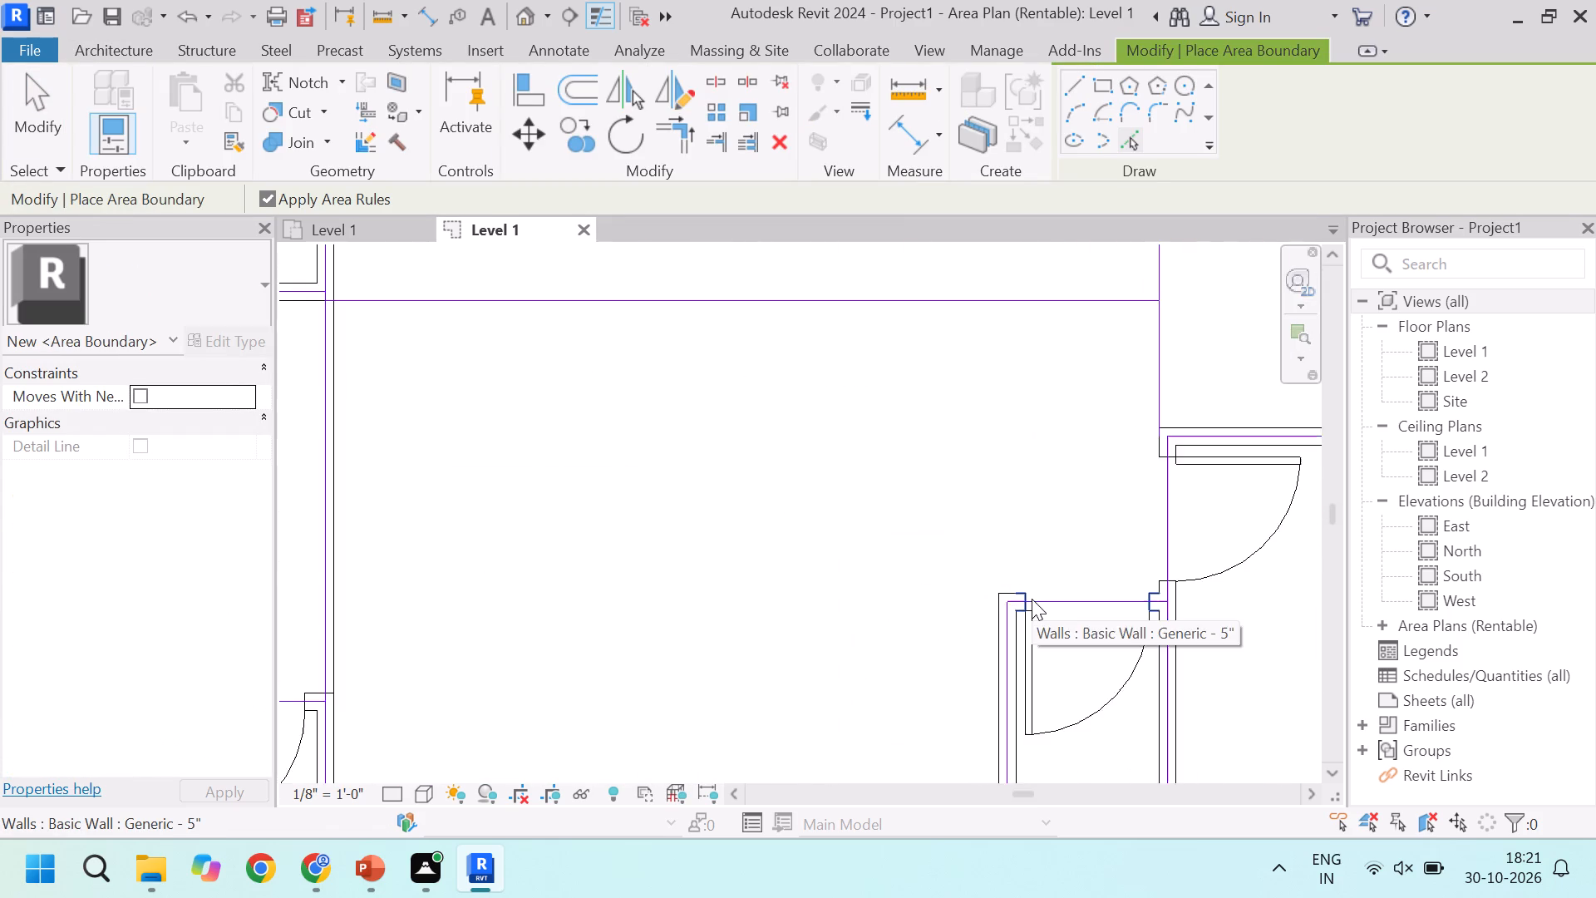
pyautogui.scroll(-4, 1032, 599)
pyautogui.press('Escape')
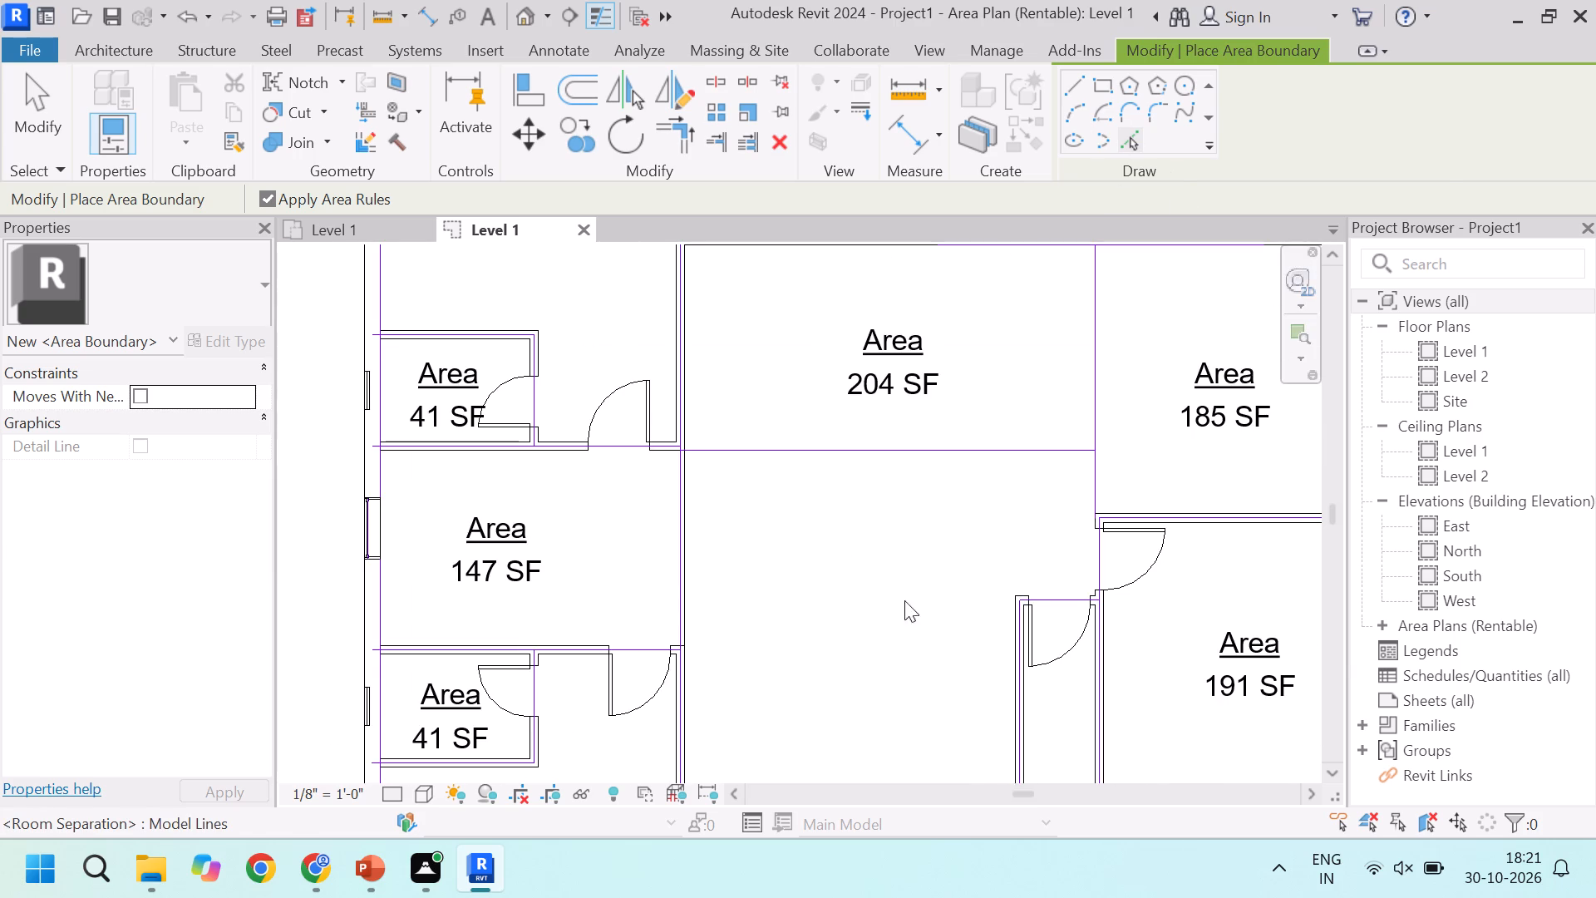
# Place a tagged area in the Hall, south of the central space, and end the Area command.
pyautogui.press('Escape')
pyautogui.click(1022, 82)
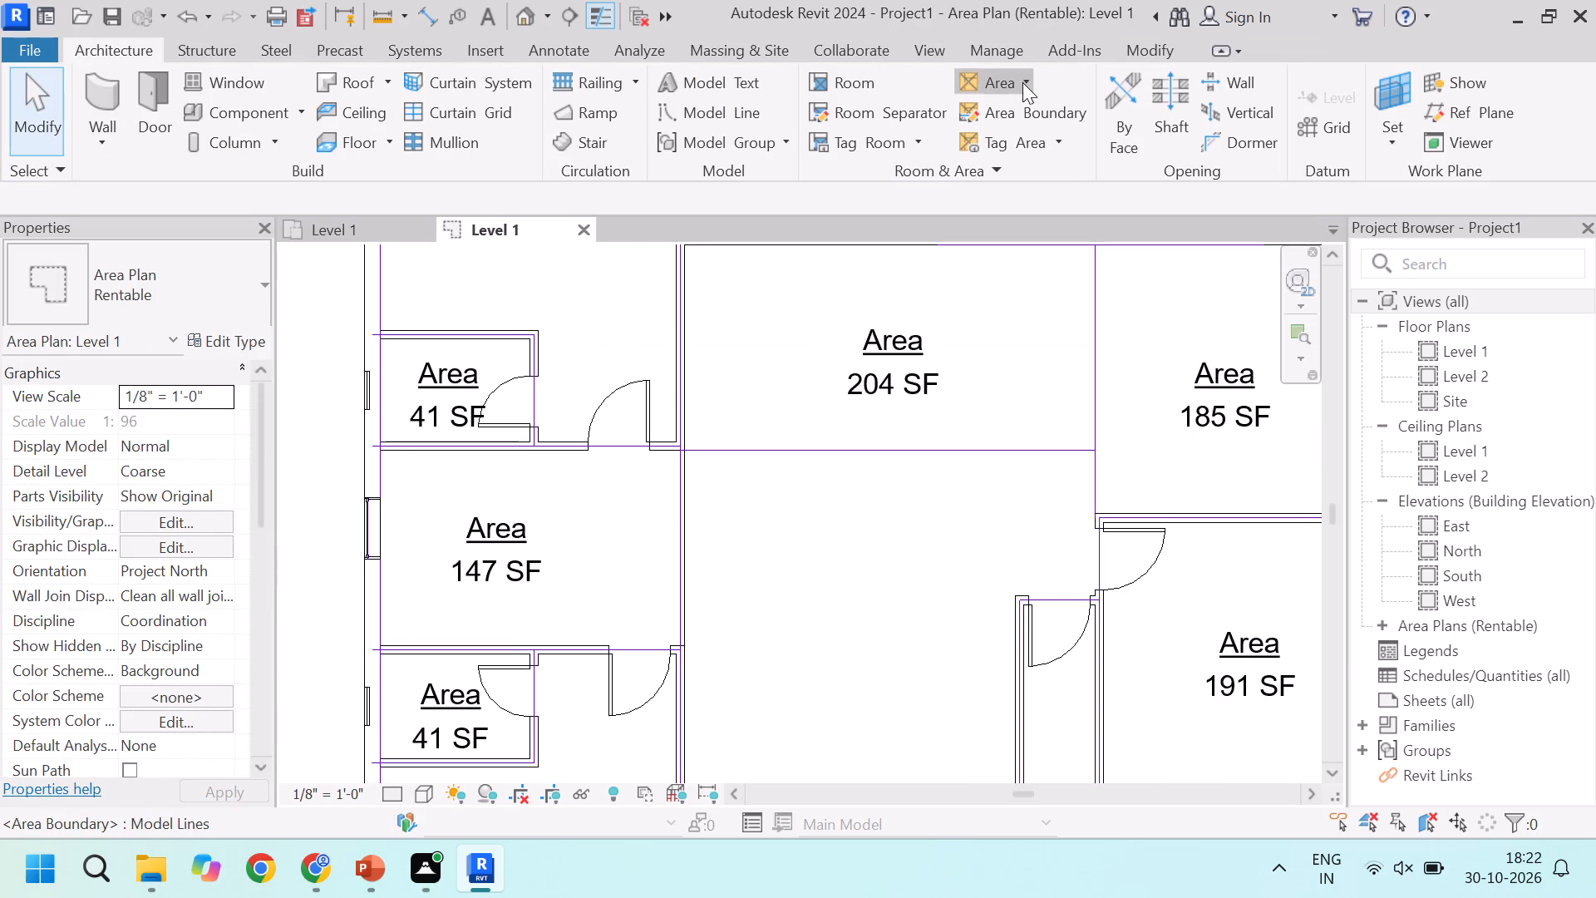
pyautogui.click(984, 162)
pyautogui.scroll(-5, 868, 574)
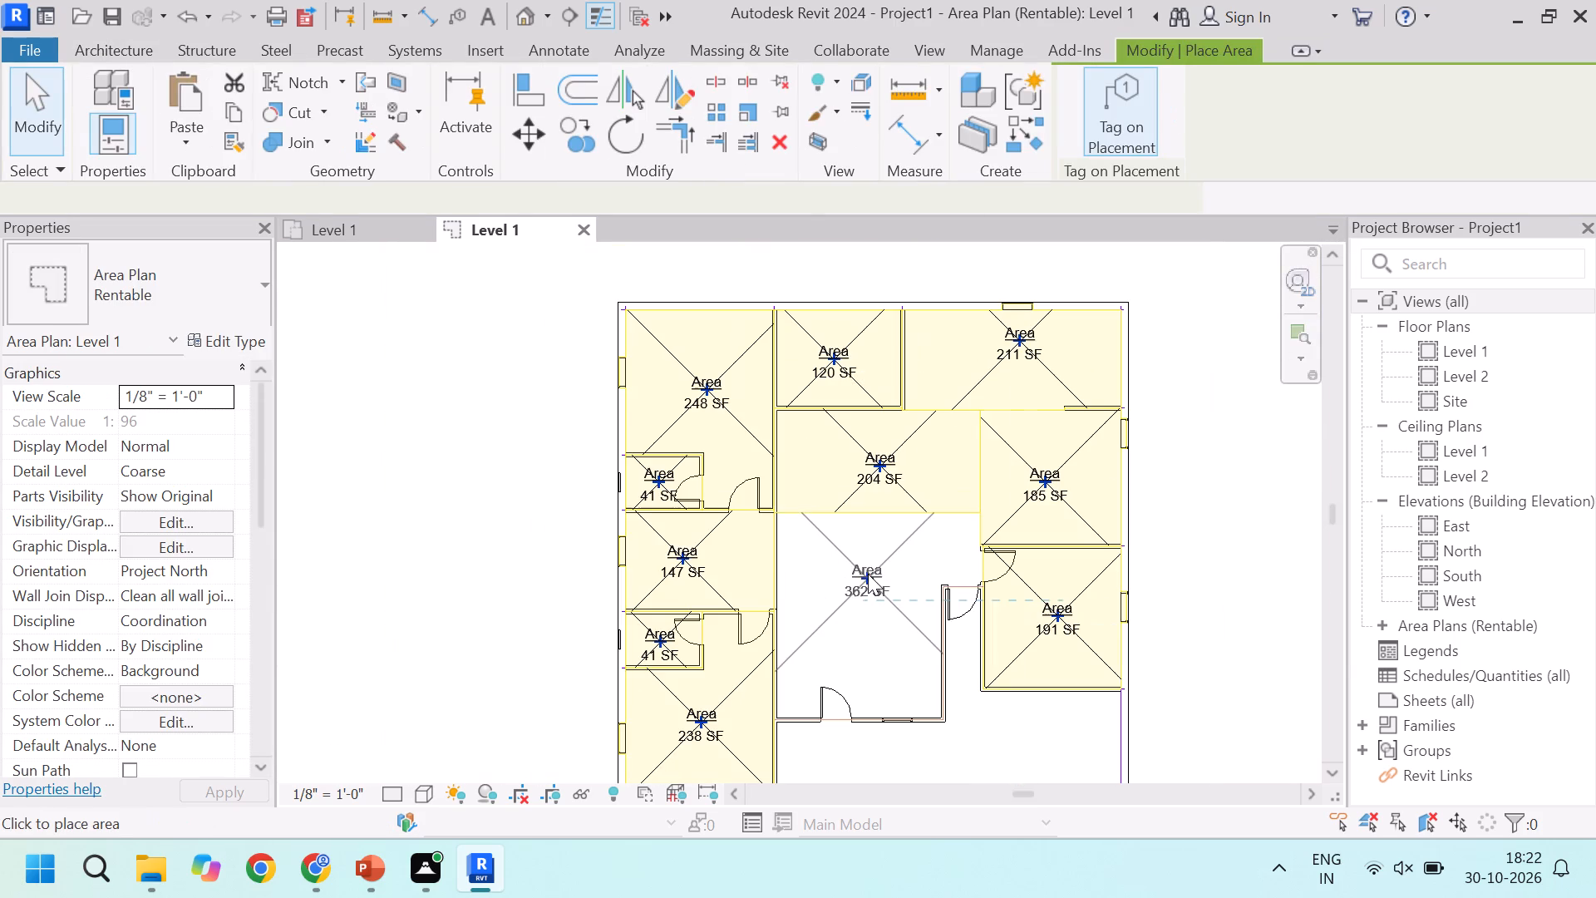
pyautogui.click(858, 603)
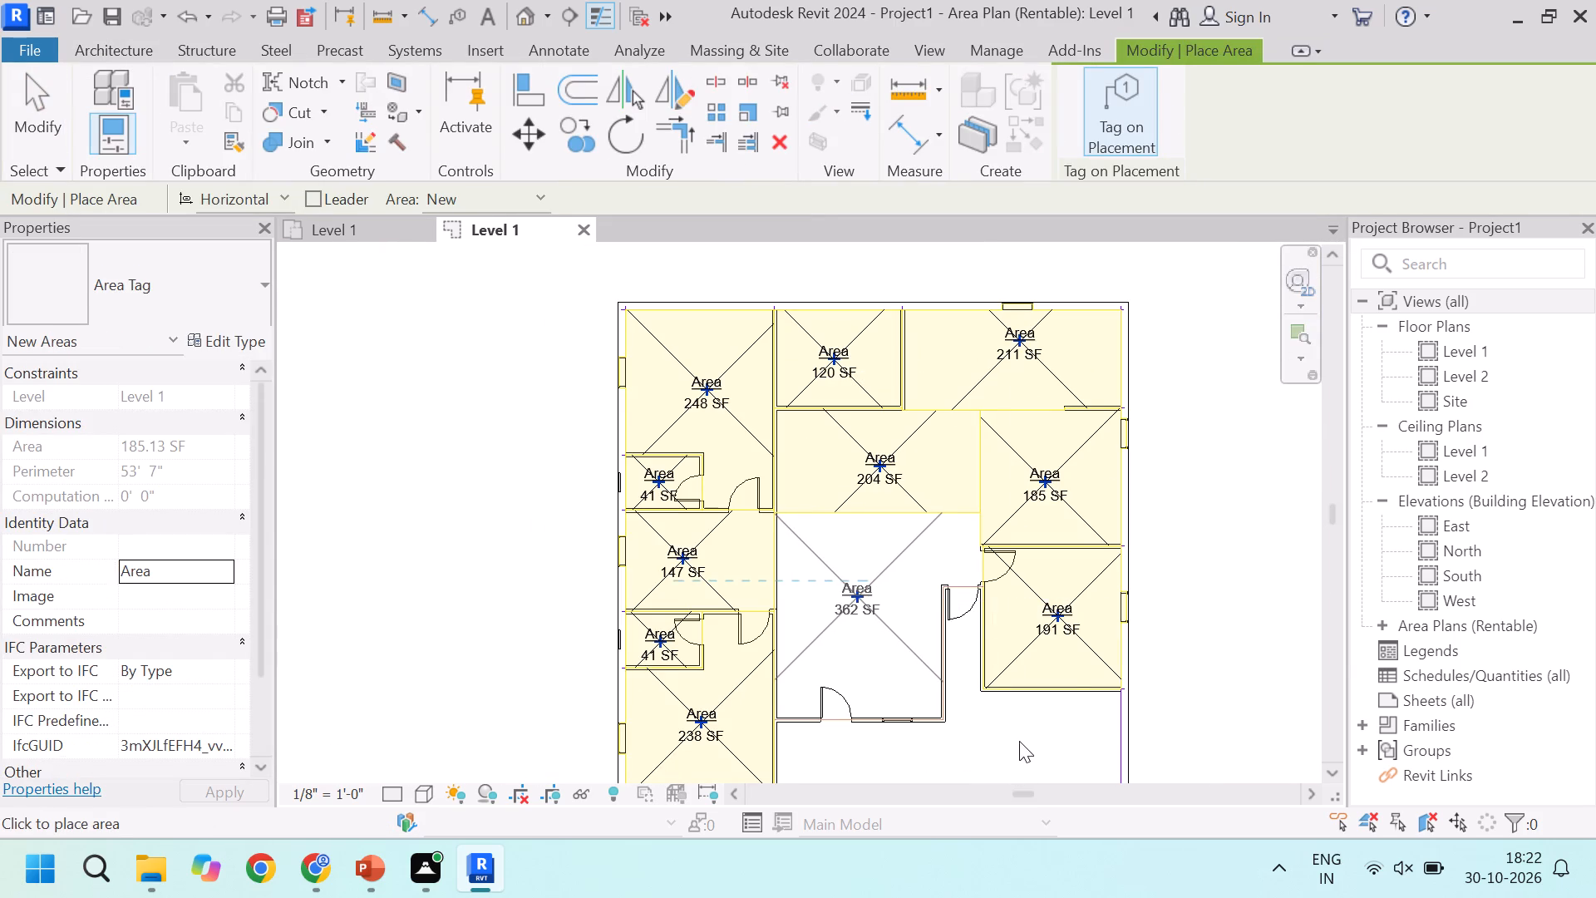
pyautogui.press('Escape')
pyautogui.press('Escape')
pyautogui.press('Escape')
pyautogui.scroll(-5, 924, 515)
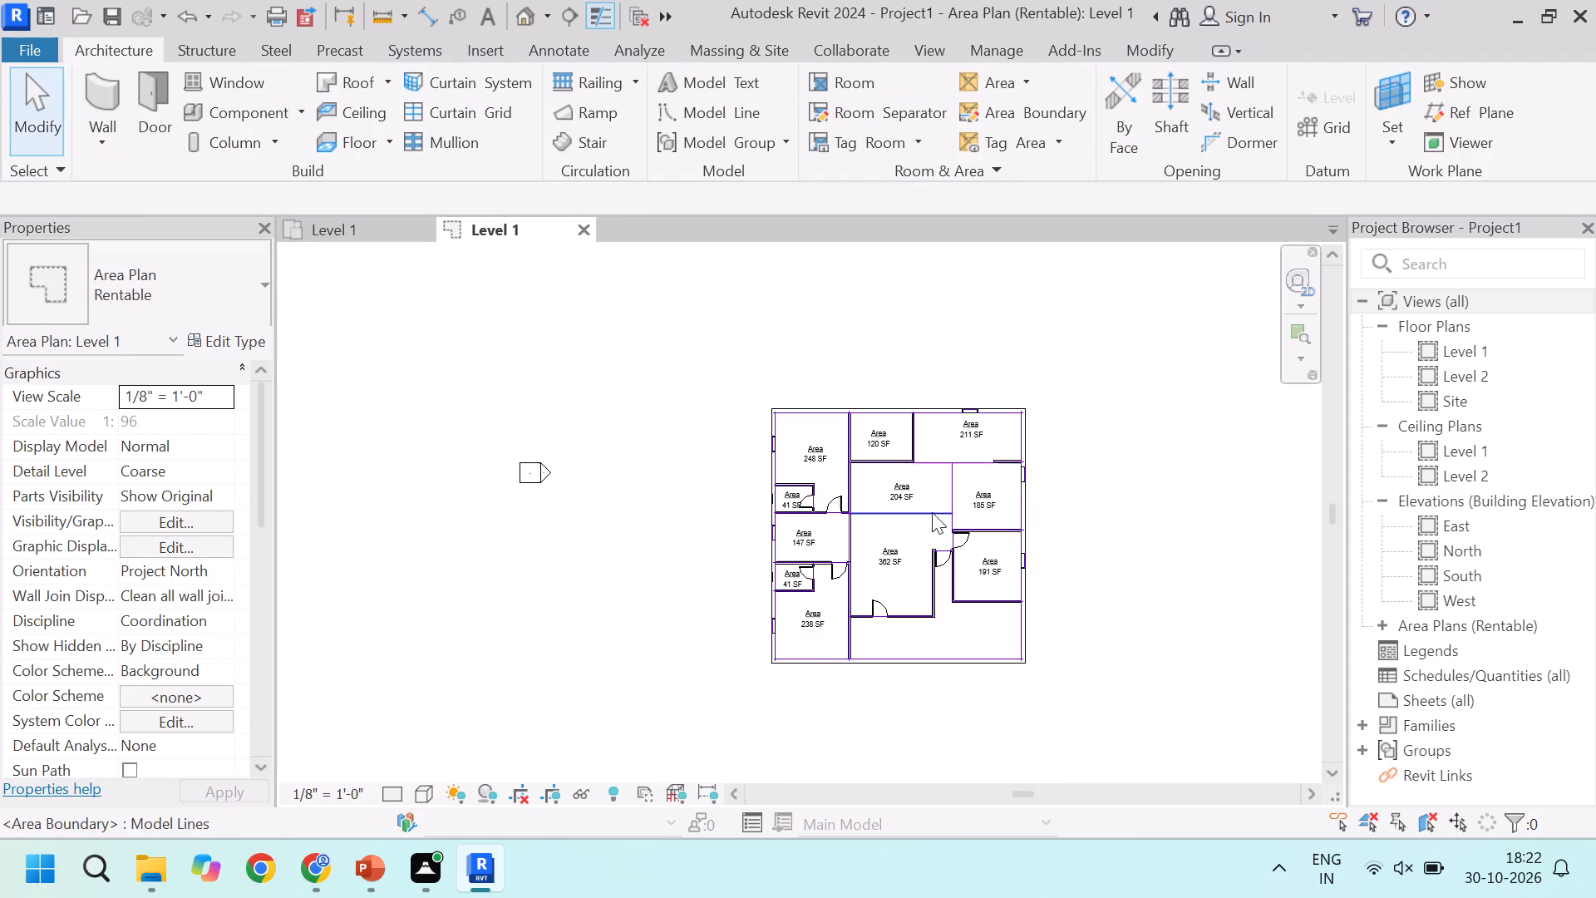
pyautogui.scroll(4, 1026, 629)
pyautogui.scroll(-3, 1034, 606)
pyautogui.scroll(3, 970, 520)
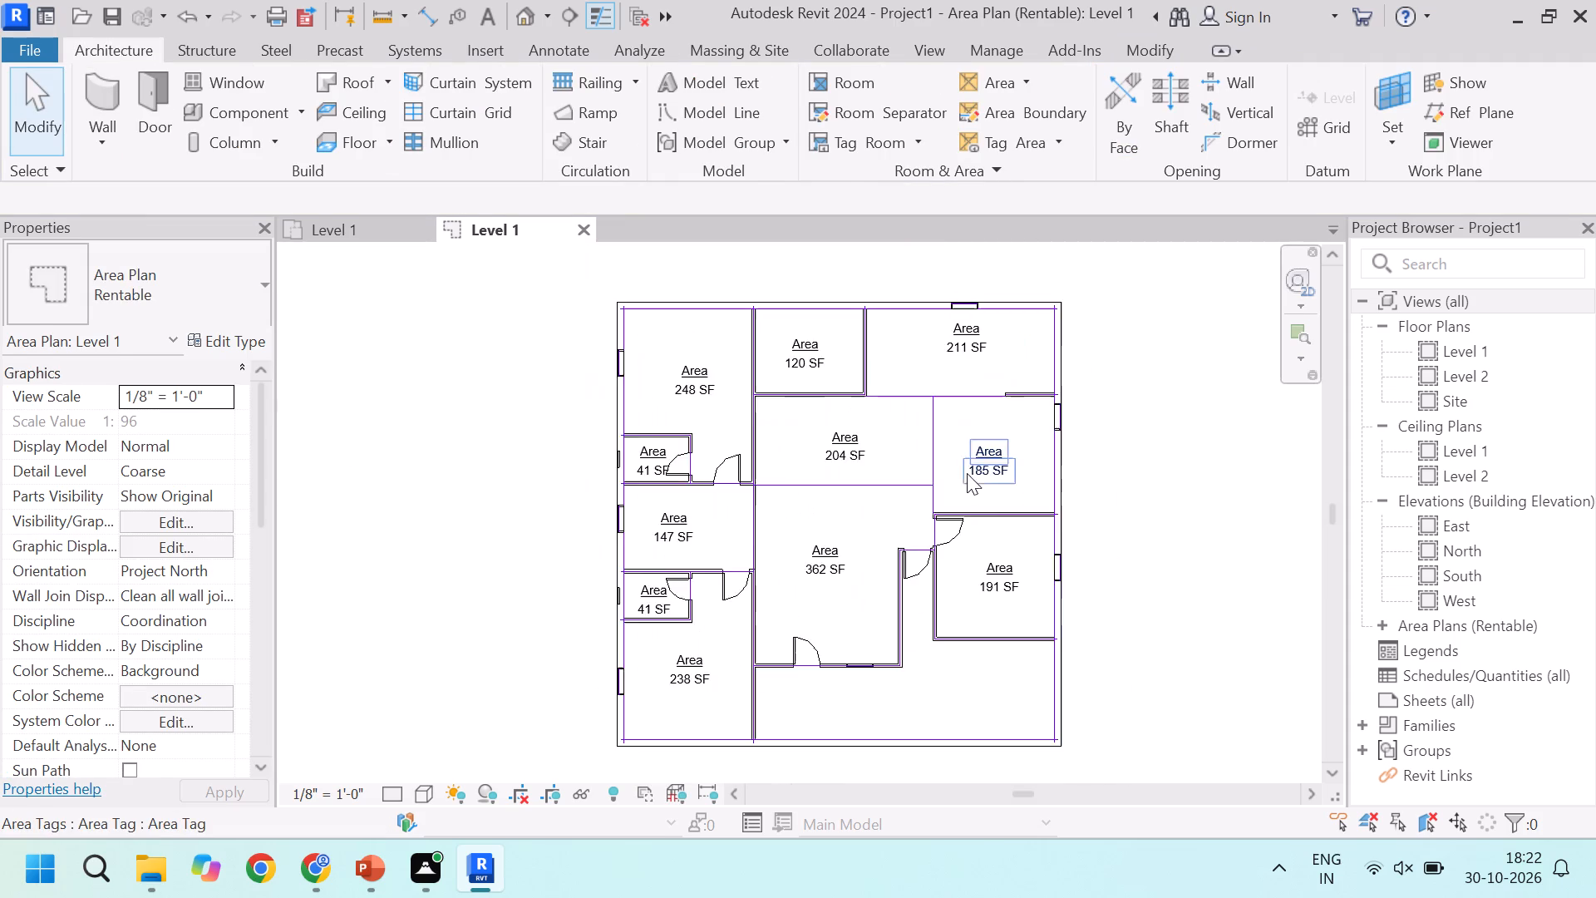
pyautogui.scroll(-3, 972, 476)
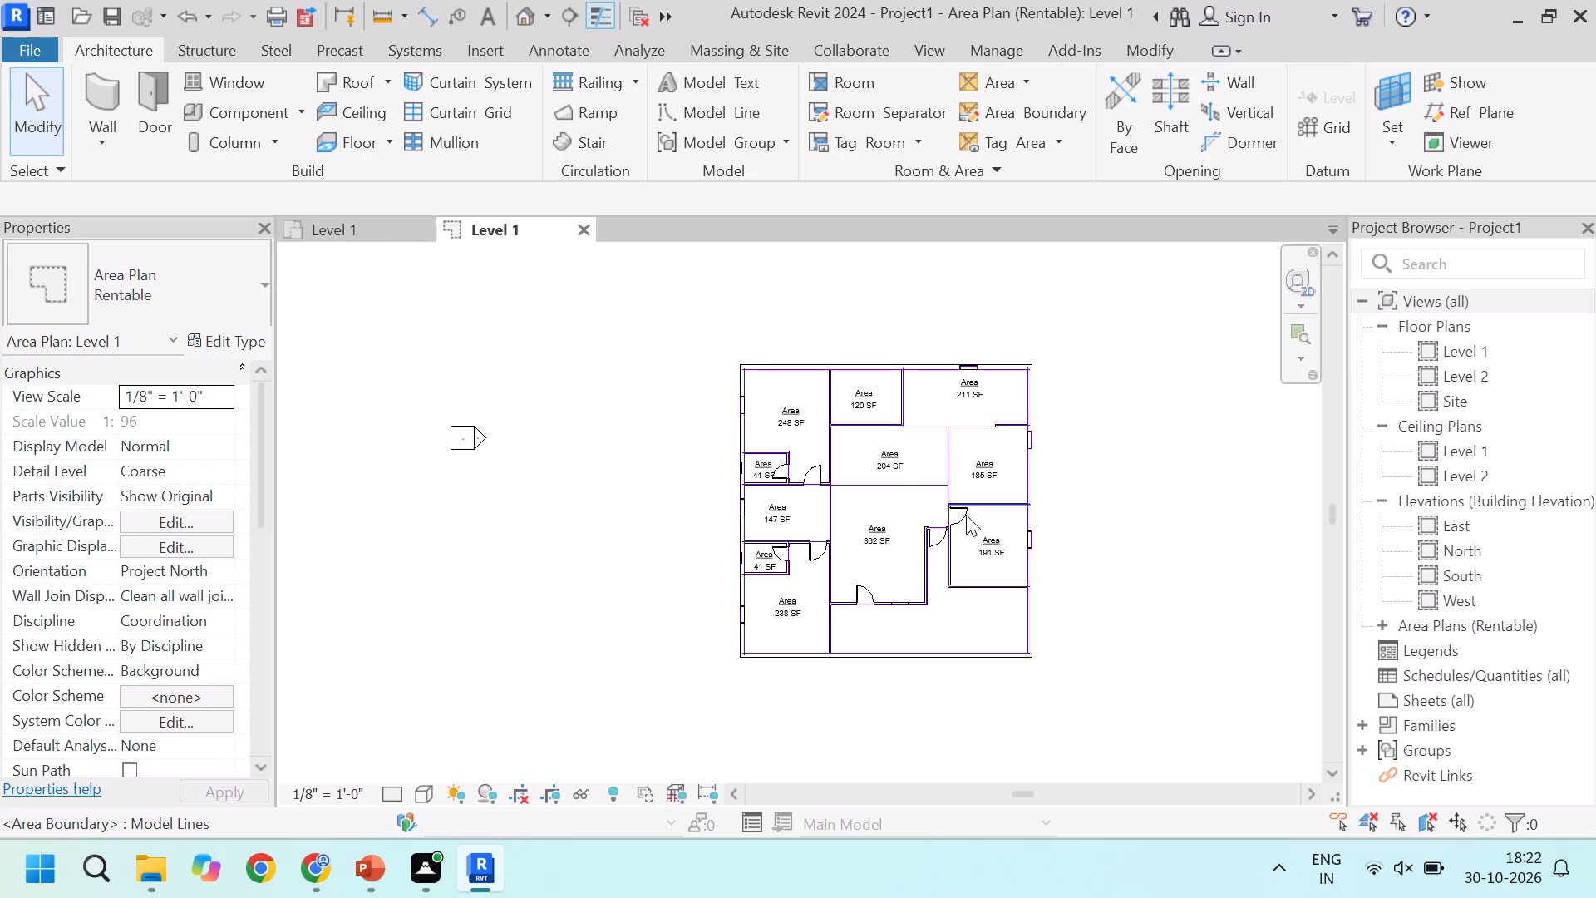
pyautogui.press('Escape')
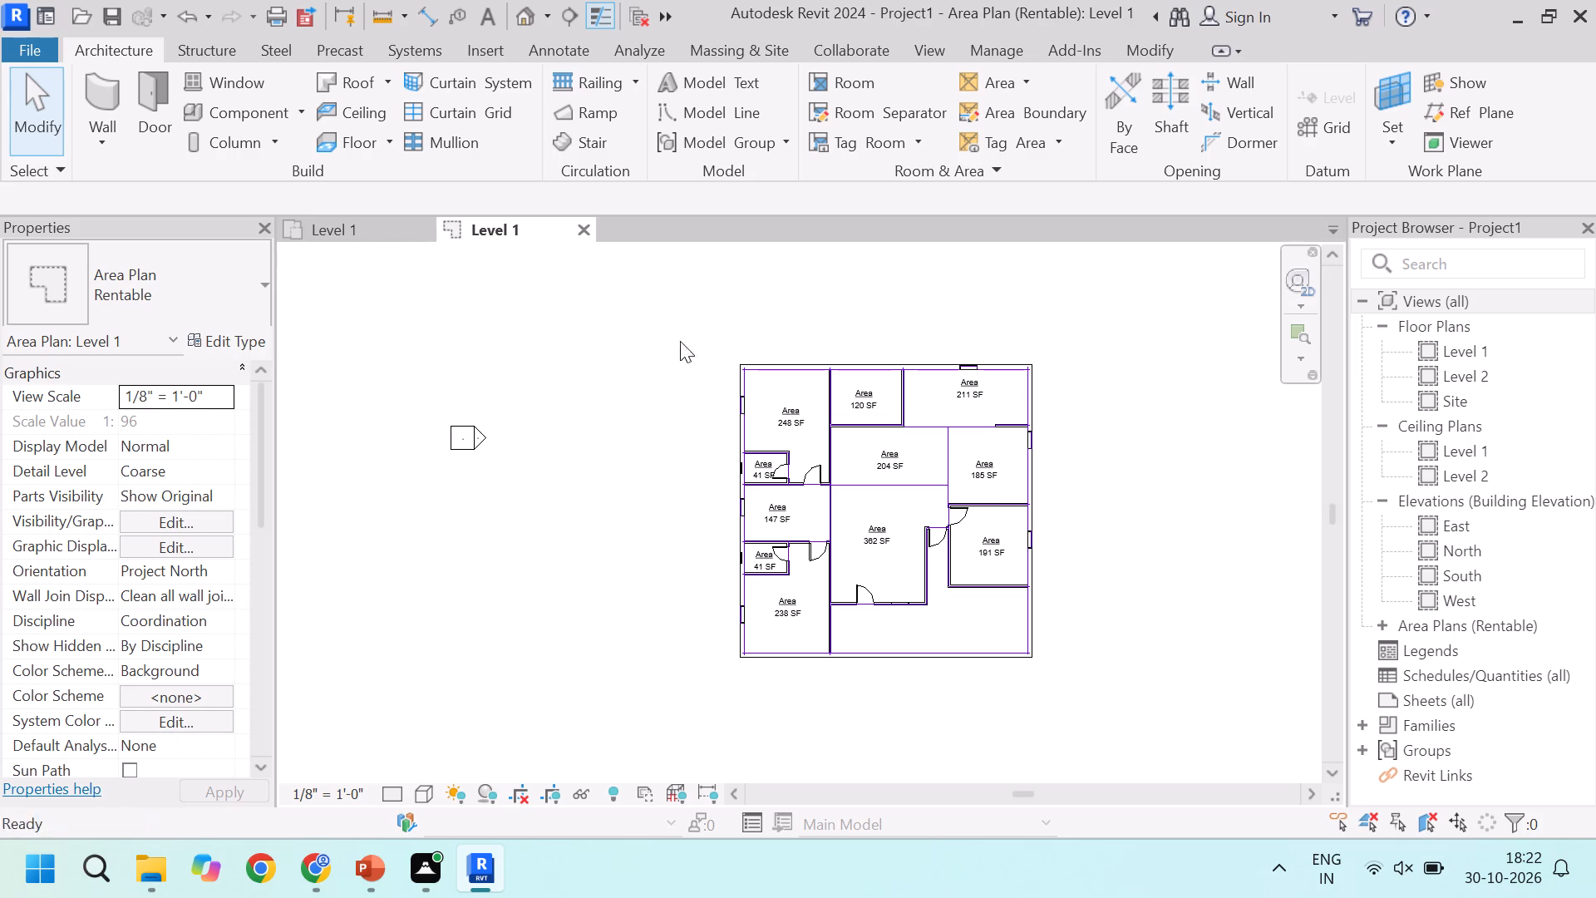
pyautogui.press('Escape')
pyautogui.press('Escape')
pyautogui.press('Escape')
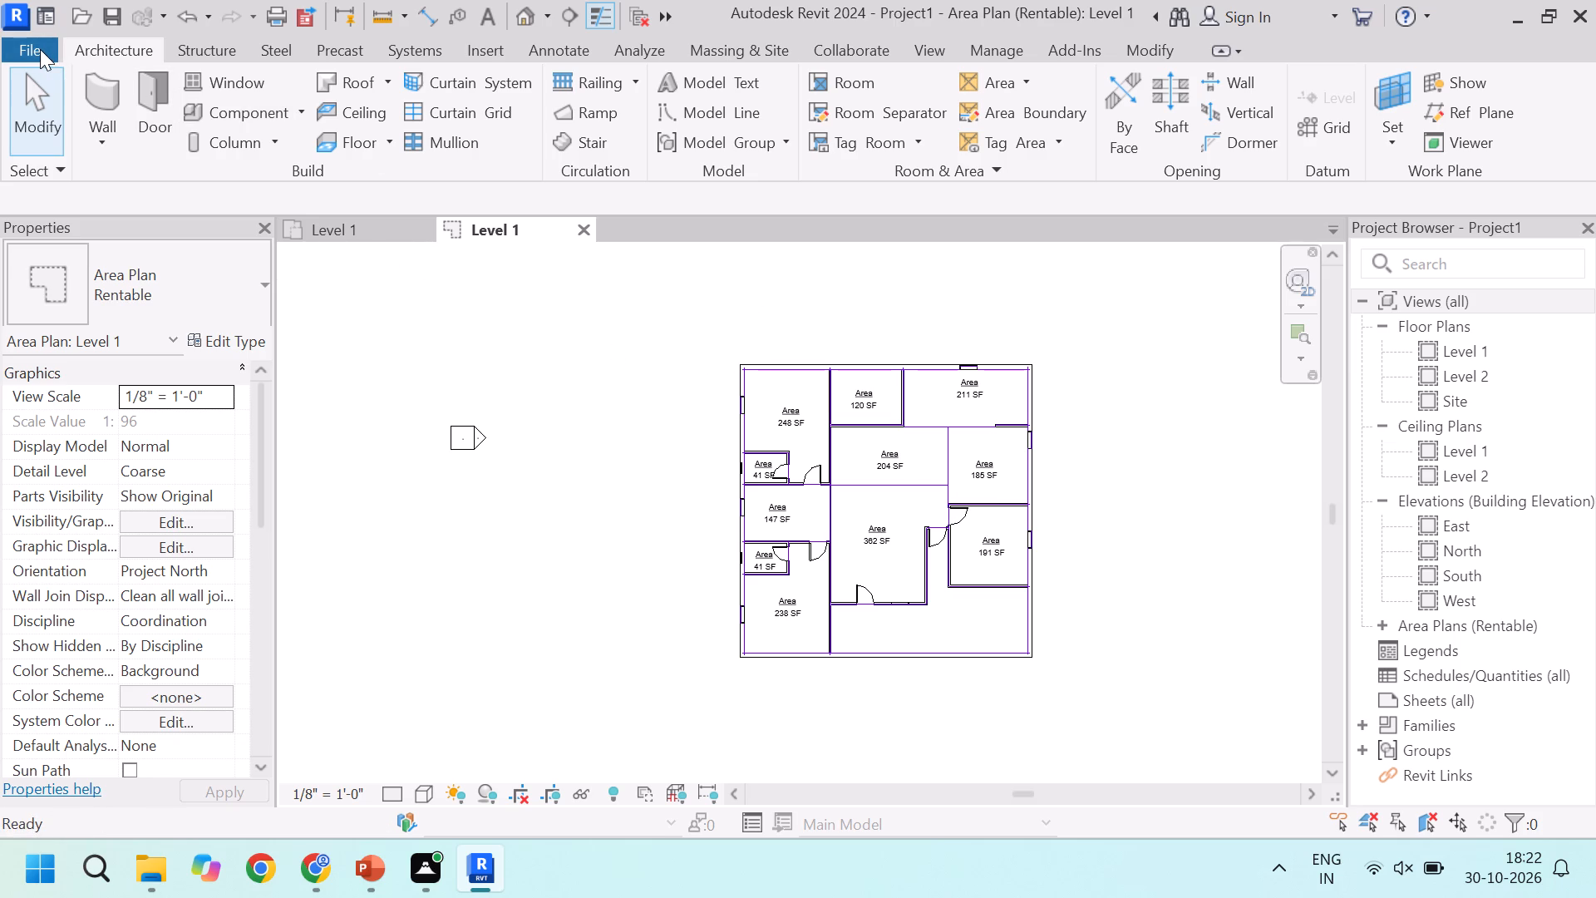
# Start saving the model as a project file and browse to the folder D:\1 CAD DESK\REVIT\INTERN.
pyautogui.click(40, 49)
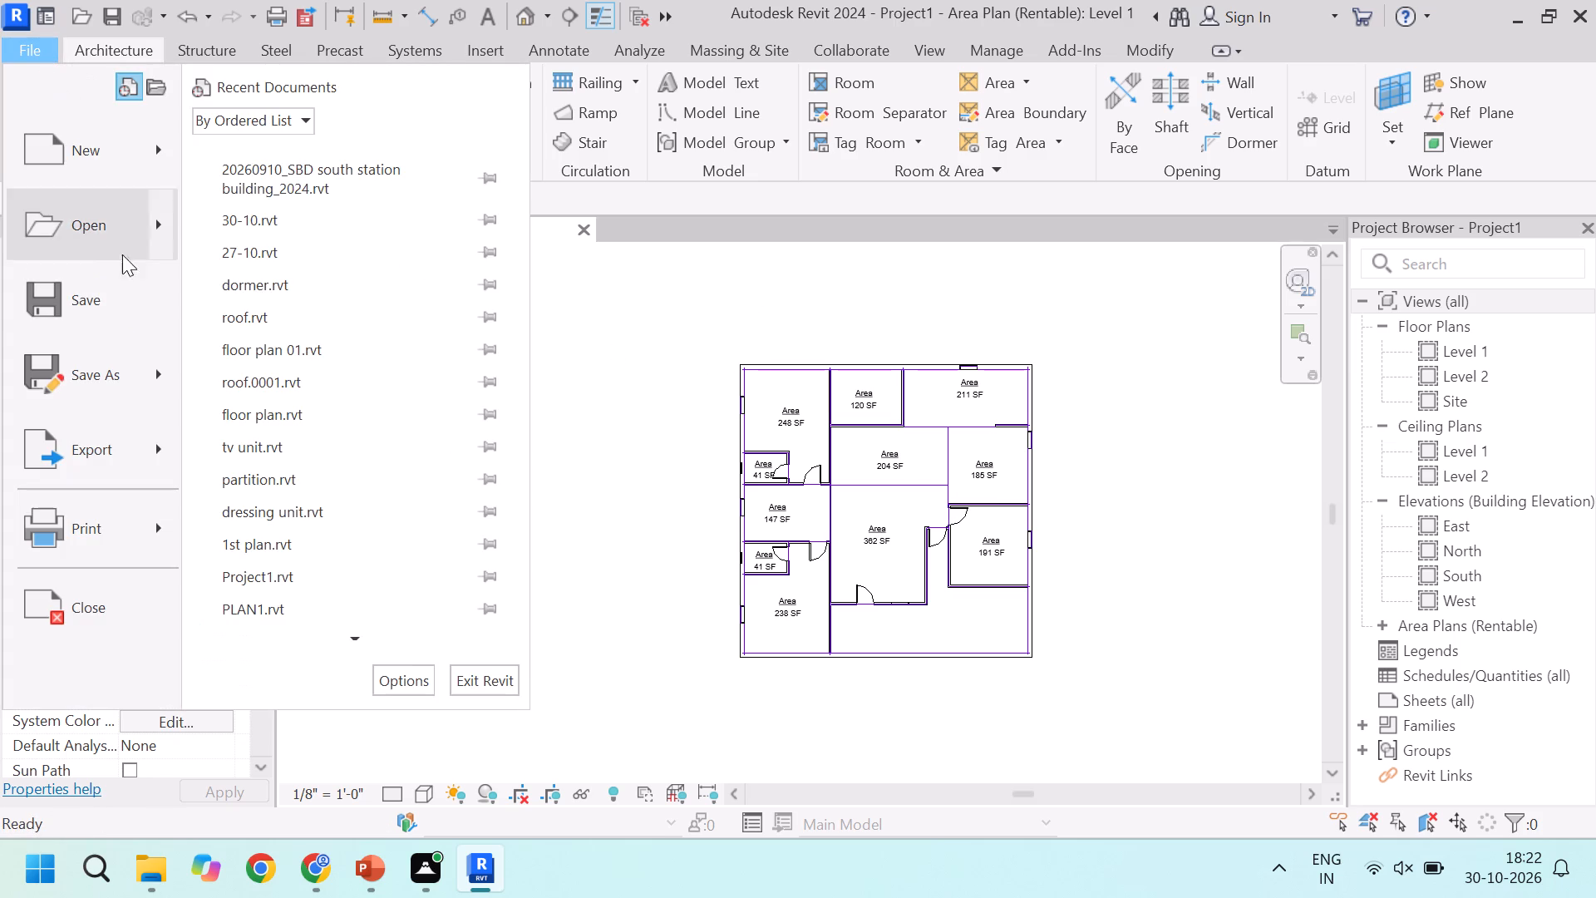
pyautogui.click(157, 369)
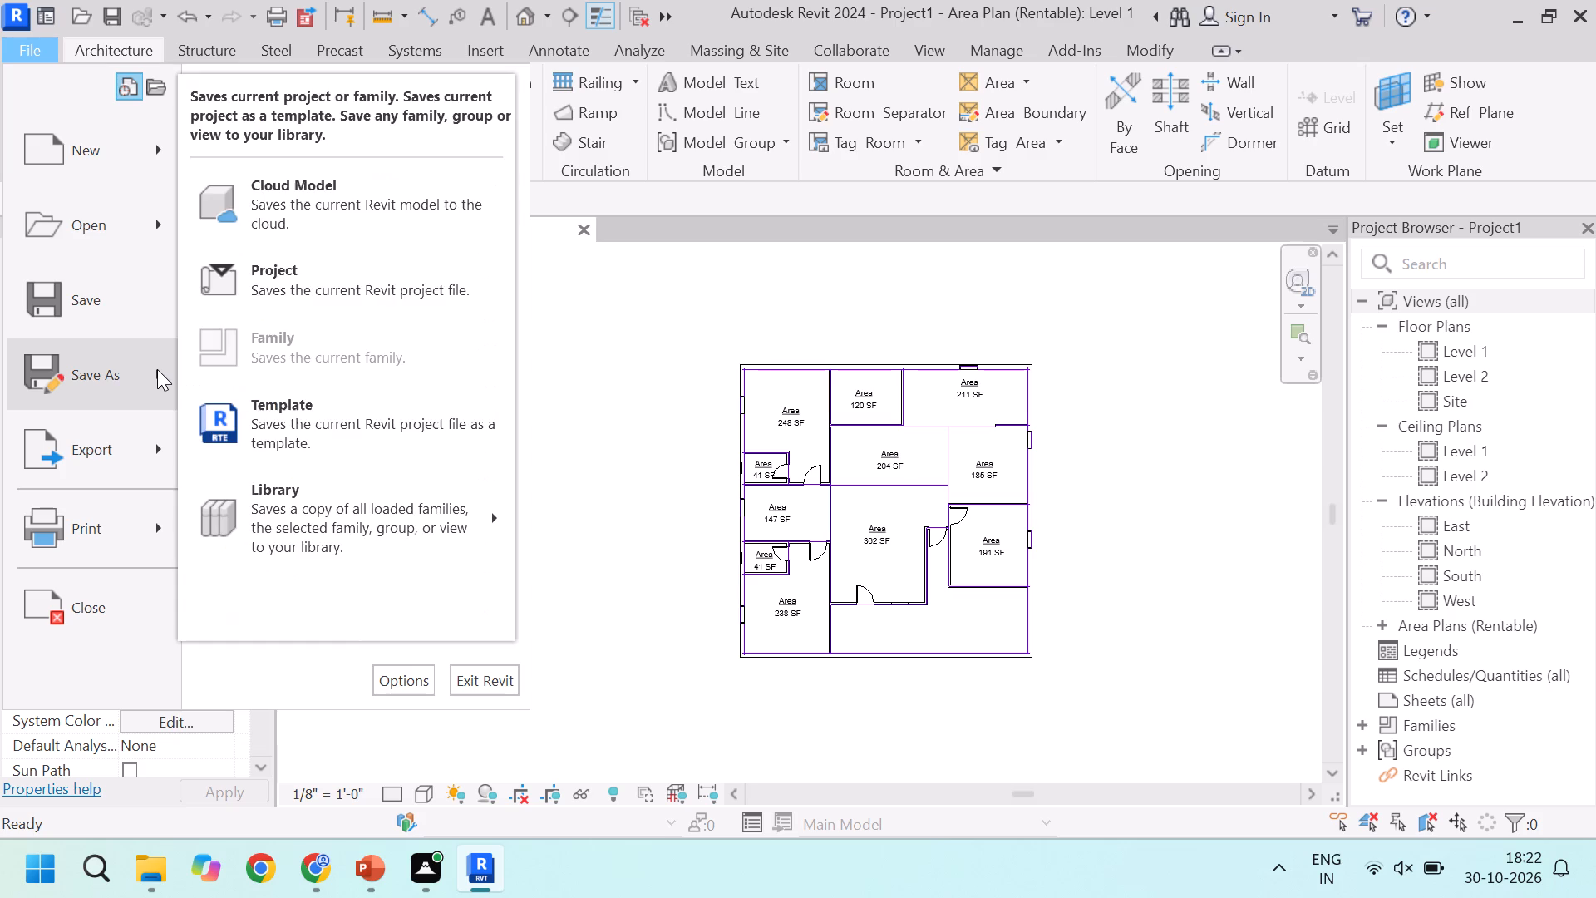
pyautogui.click(329, 278)
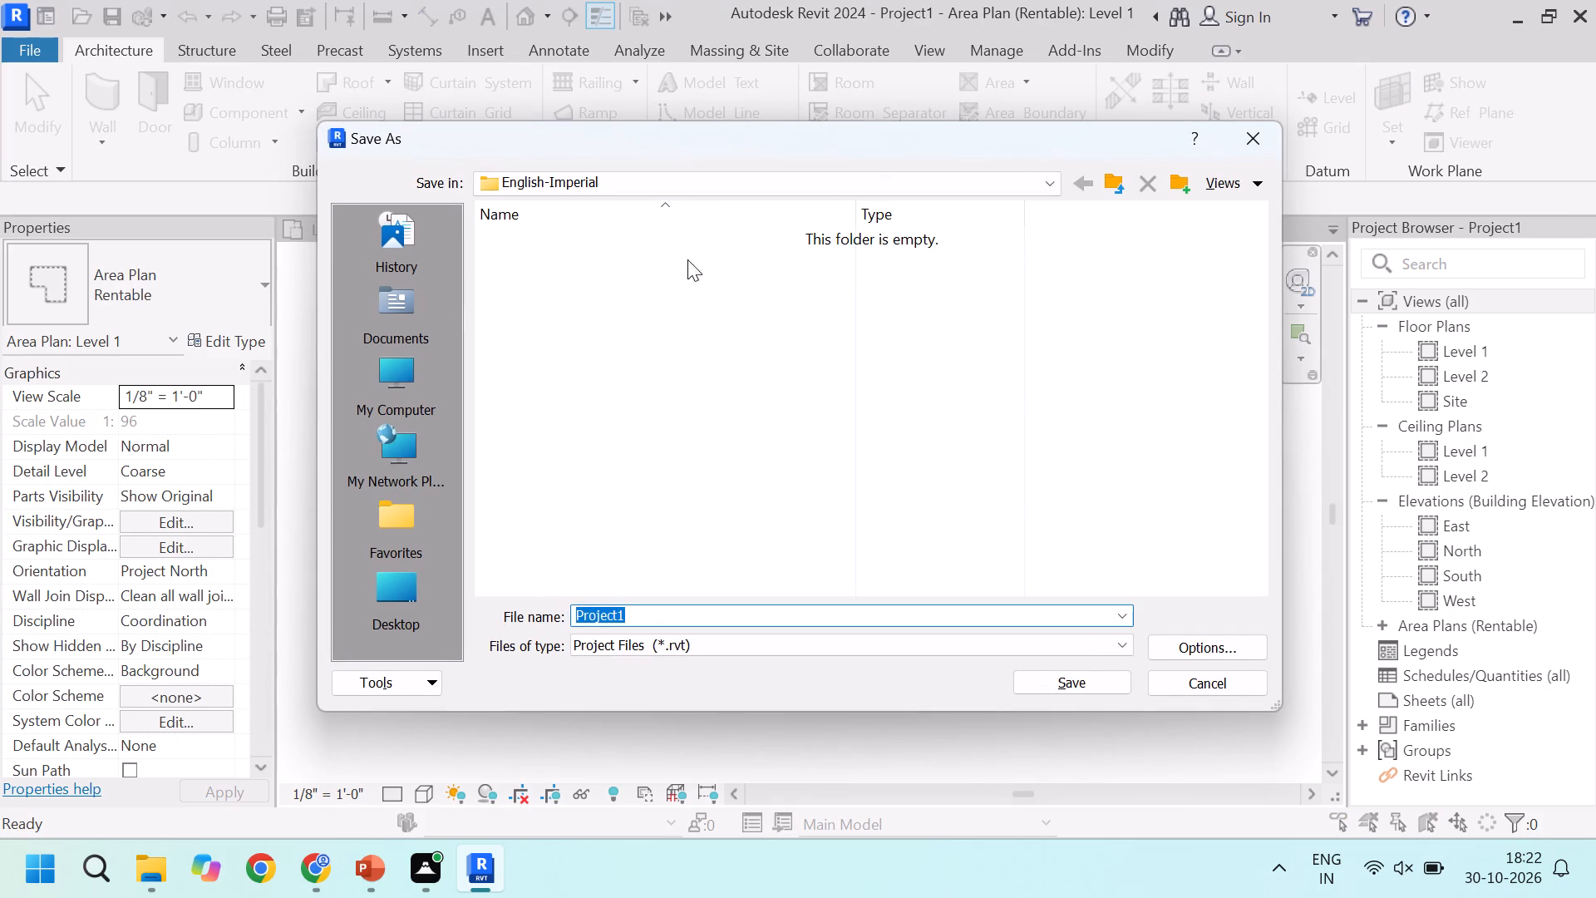
pyautogui.click(568, 167)
pyautogui.click(568, 192)
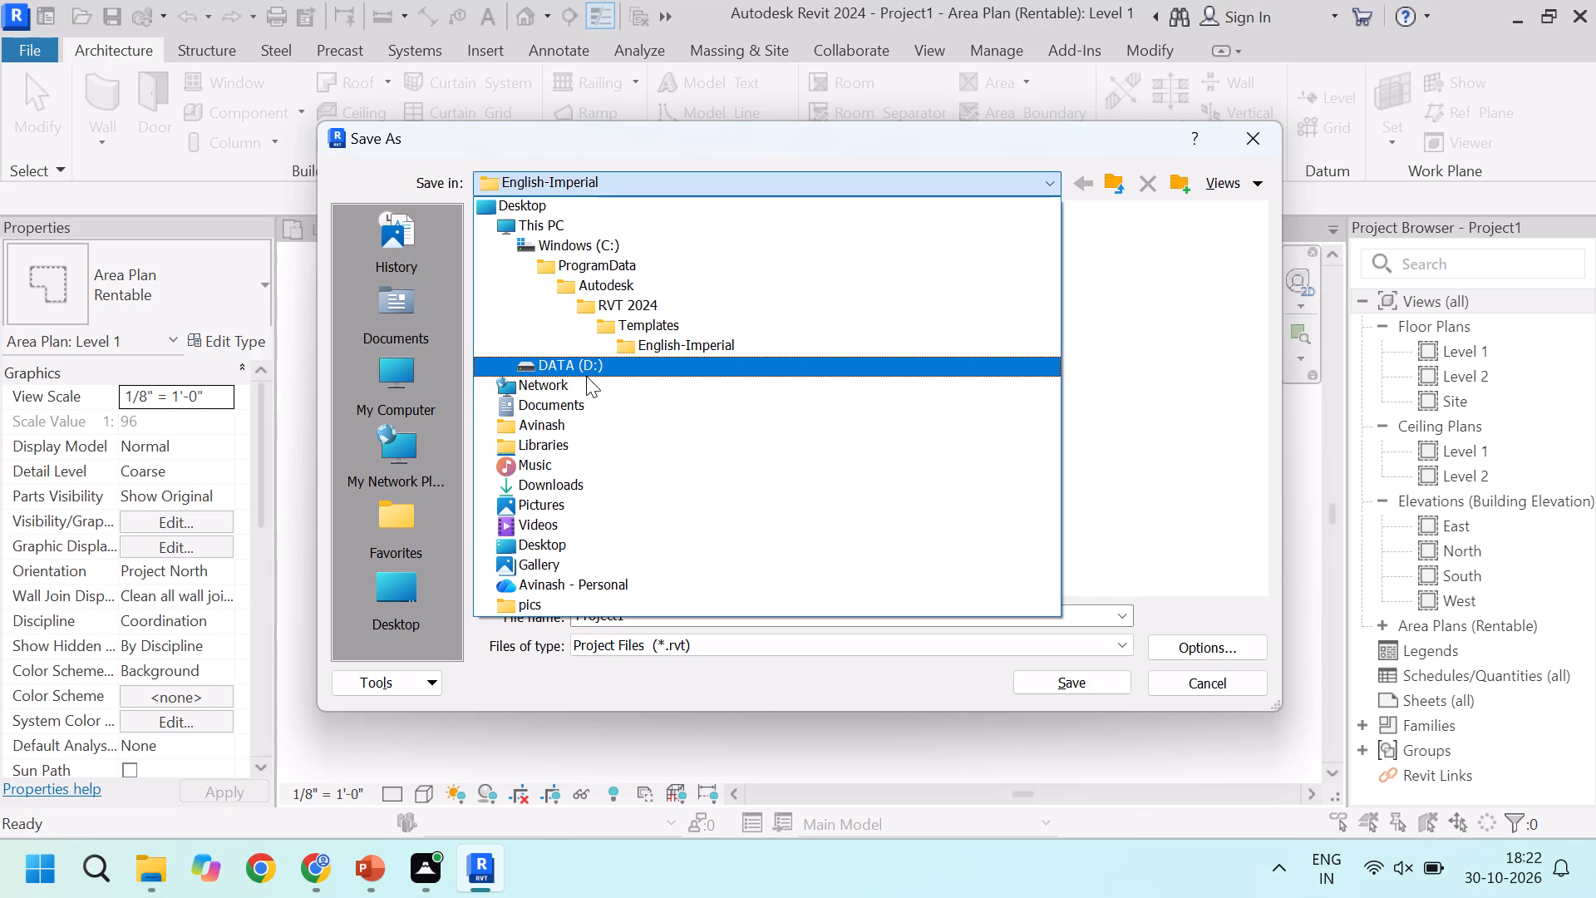
pyautogui.click(588, 365)
pyautogui.doubleClick(581, 237)
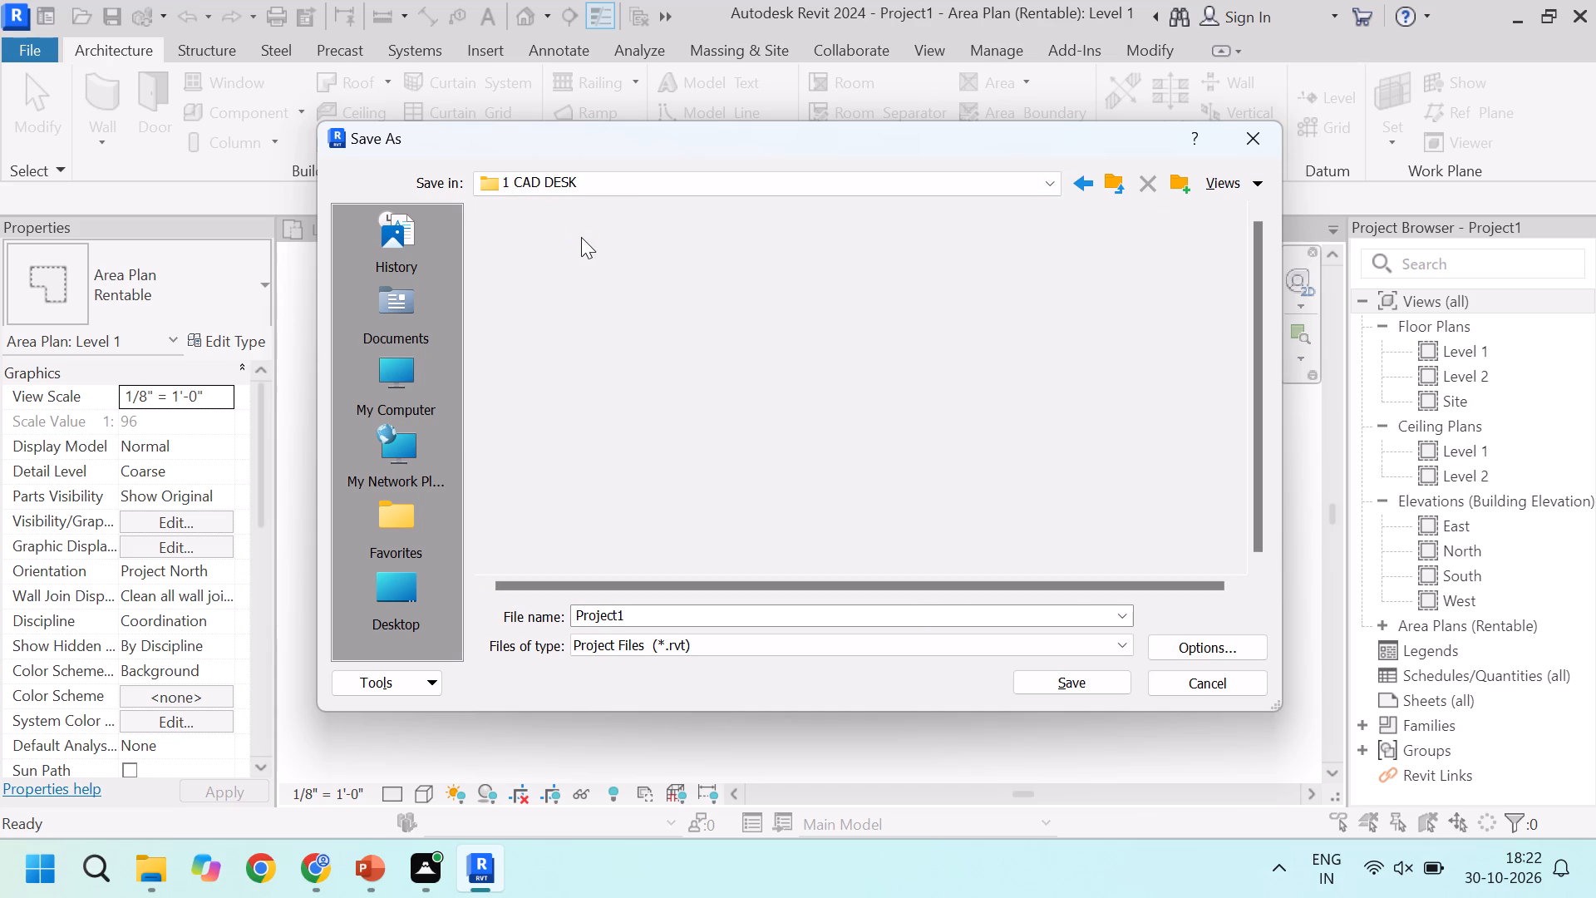
pyautogui.click(520, 312)
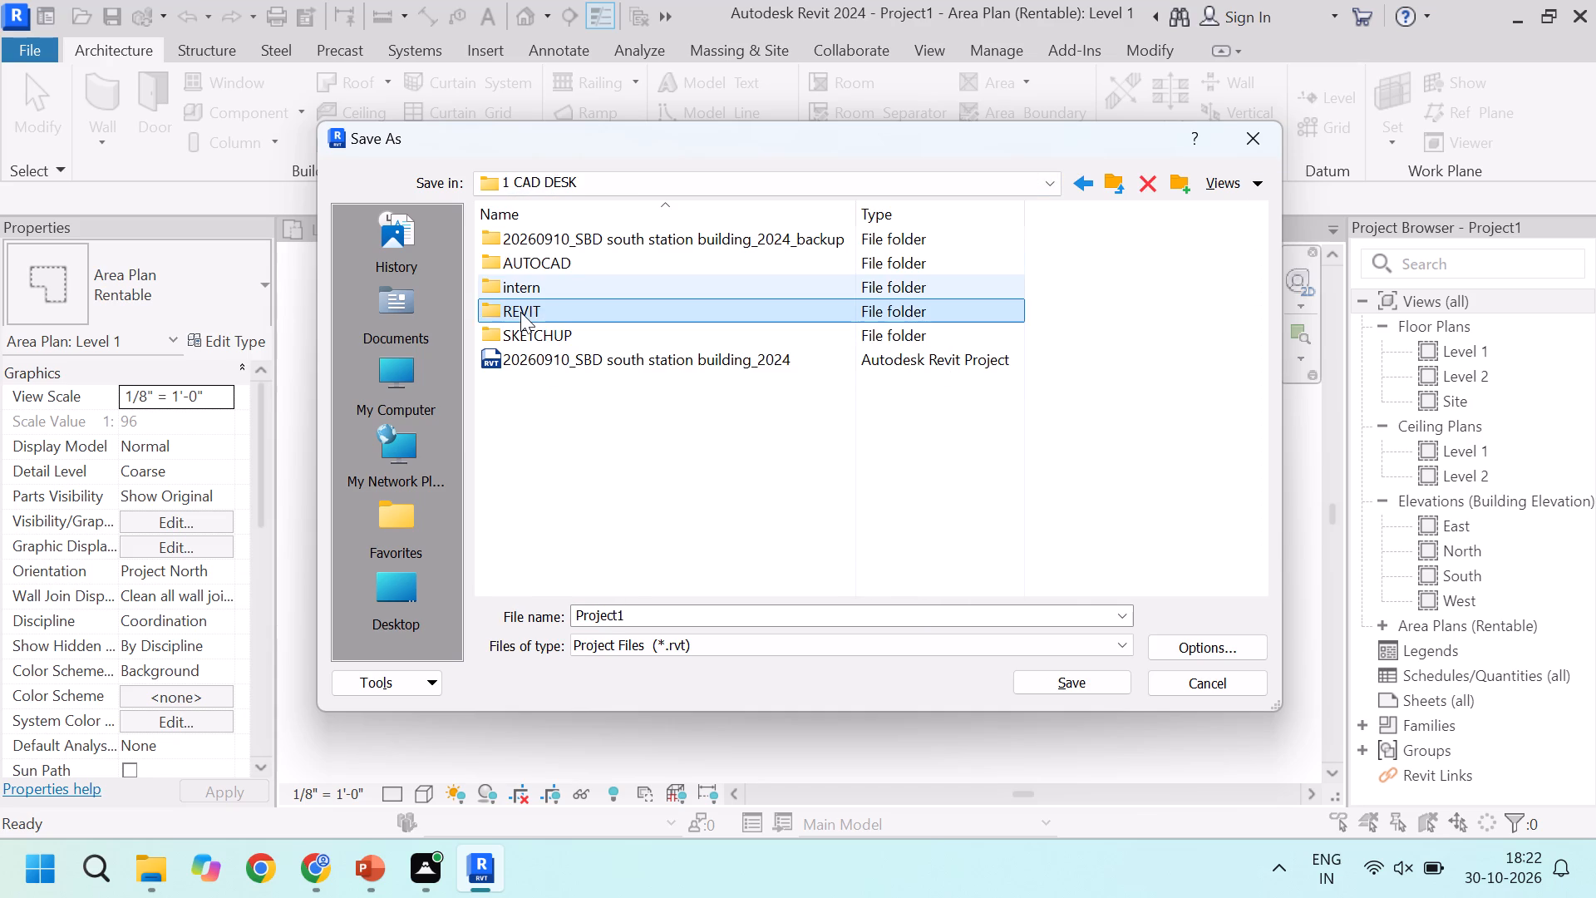
pyautogui.doubleClick(520, 312)
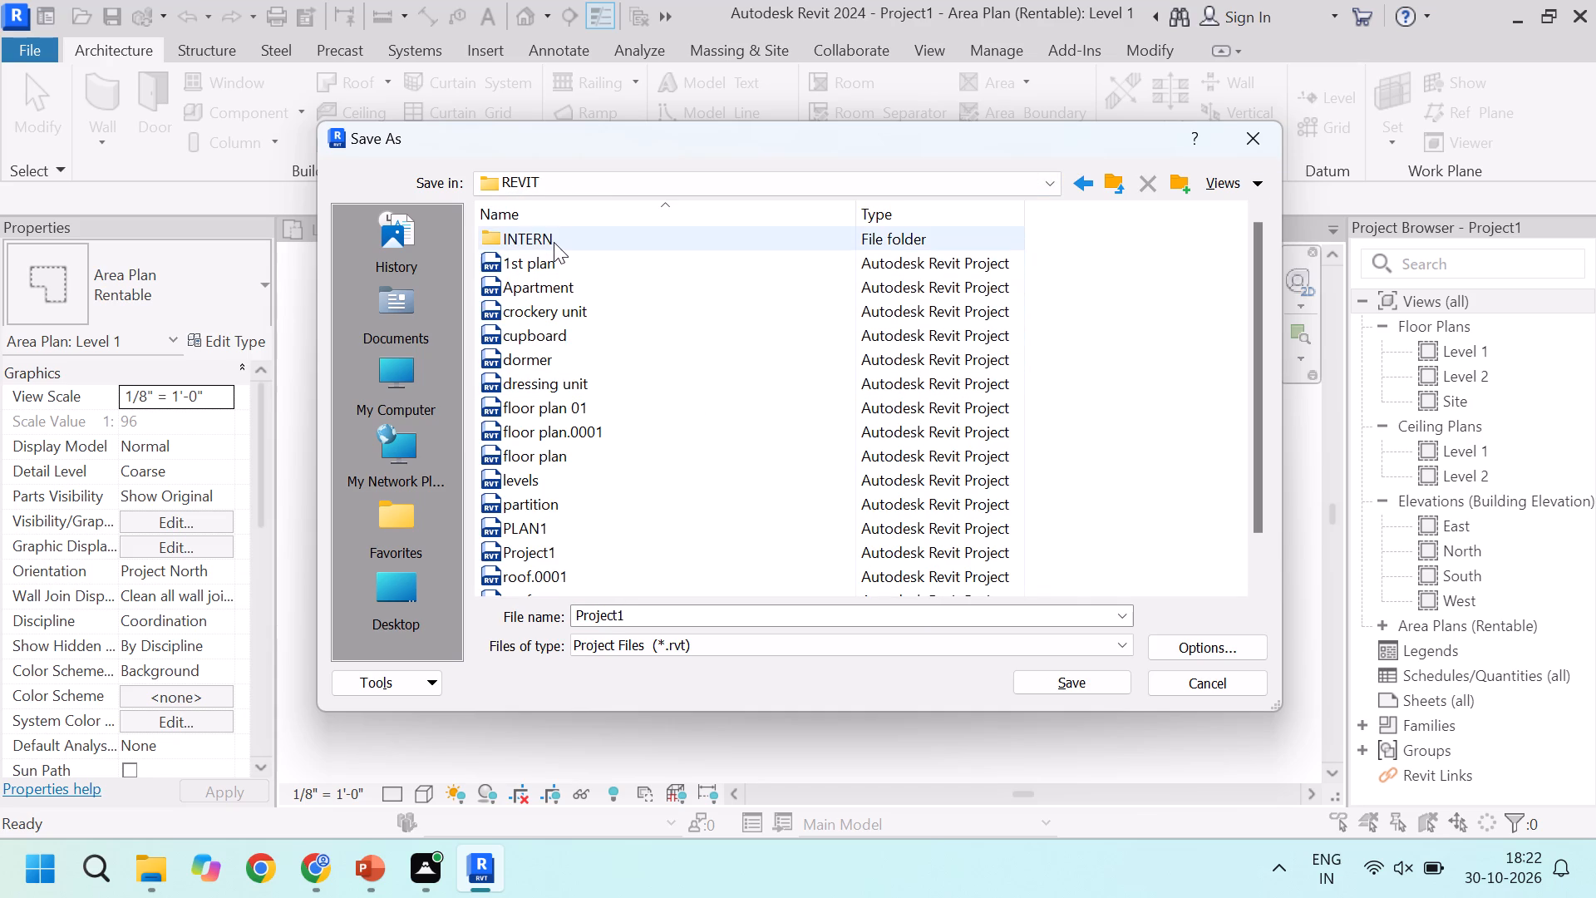
pyautogui.doubleClick(554, 242)
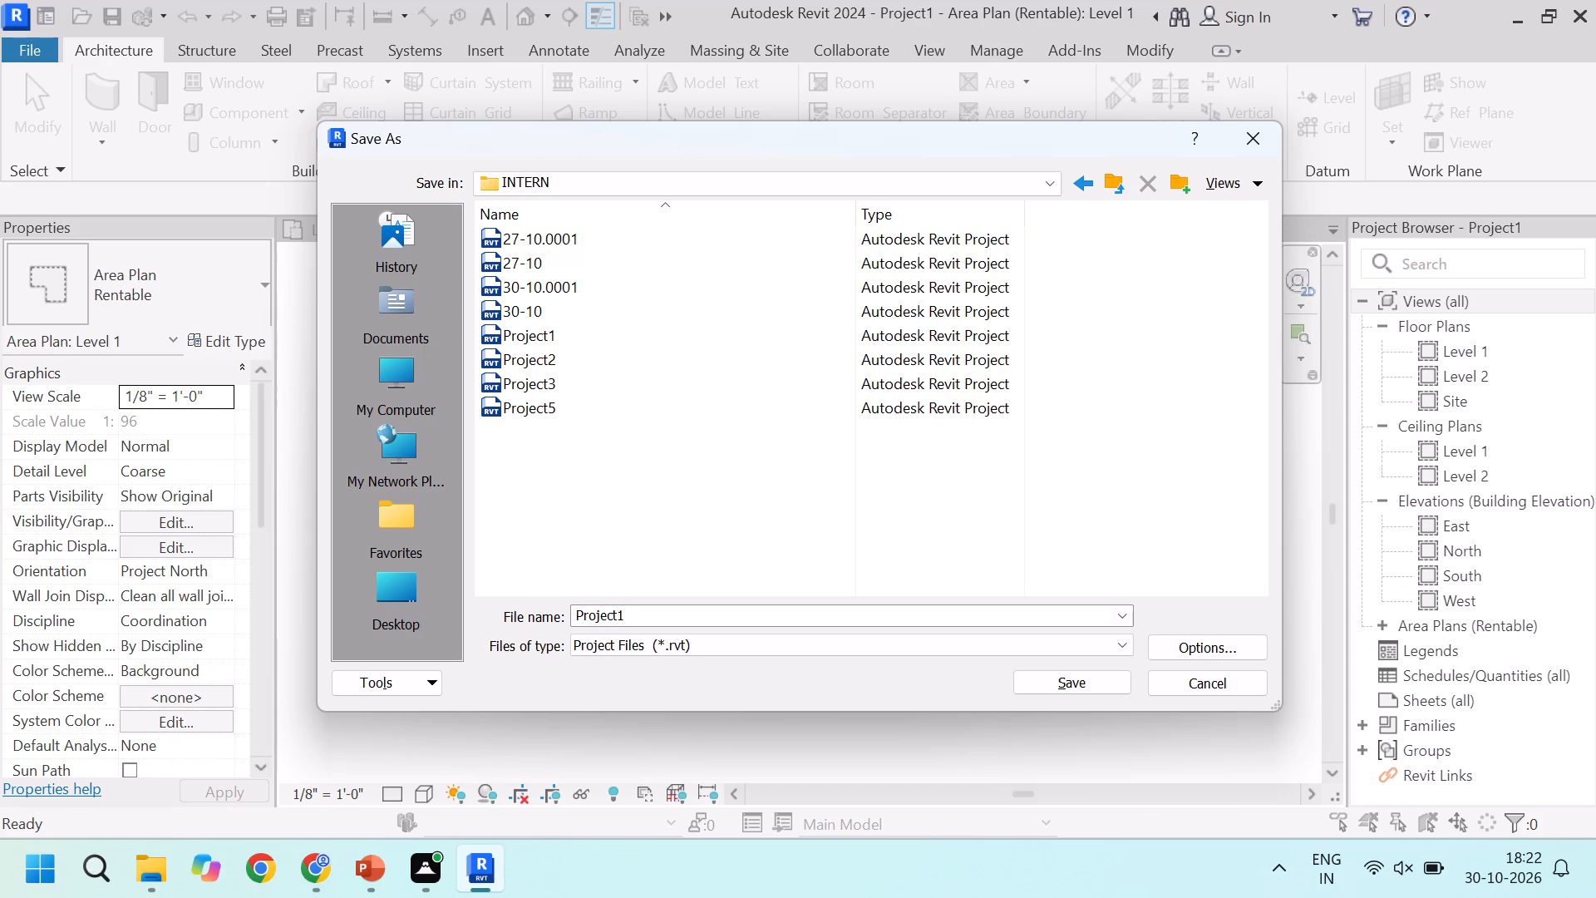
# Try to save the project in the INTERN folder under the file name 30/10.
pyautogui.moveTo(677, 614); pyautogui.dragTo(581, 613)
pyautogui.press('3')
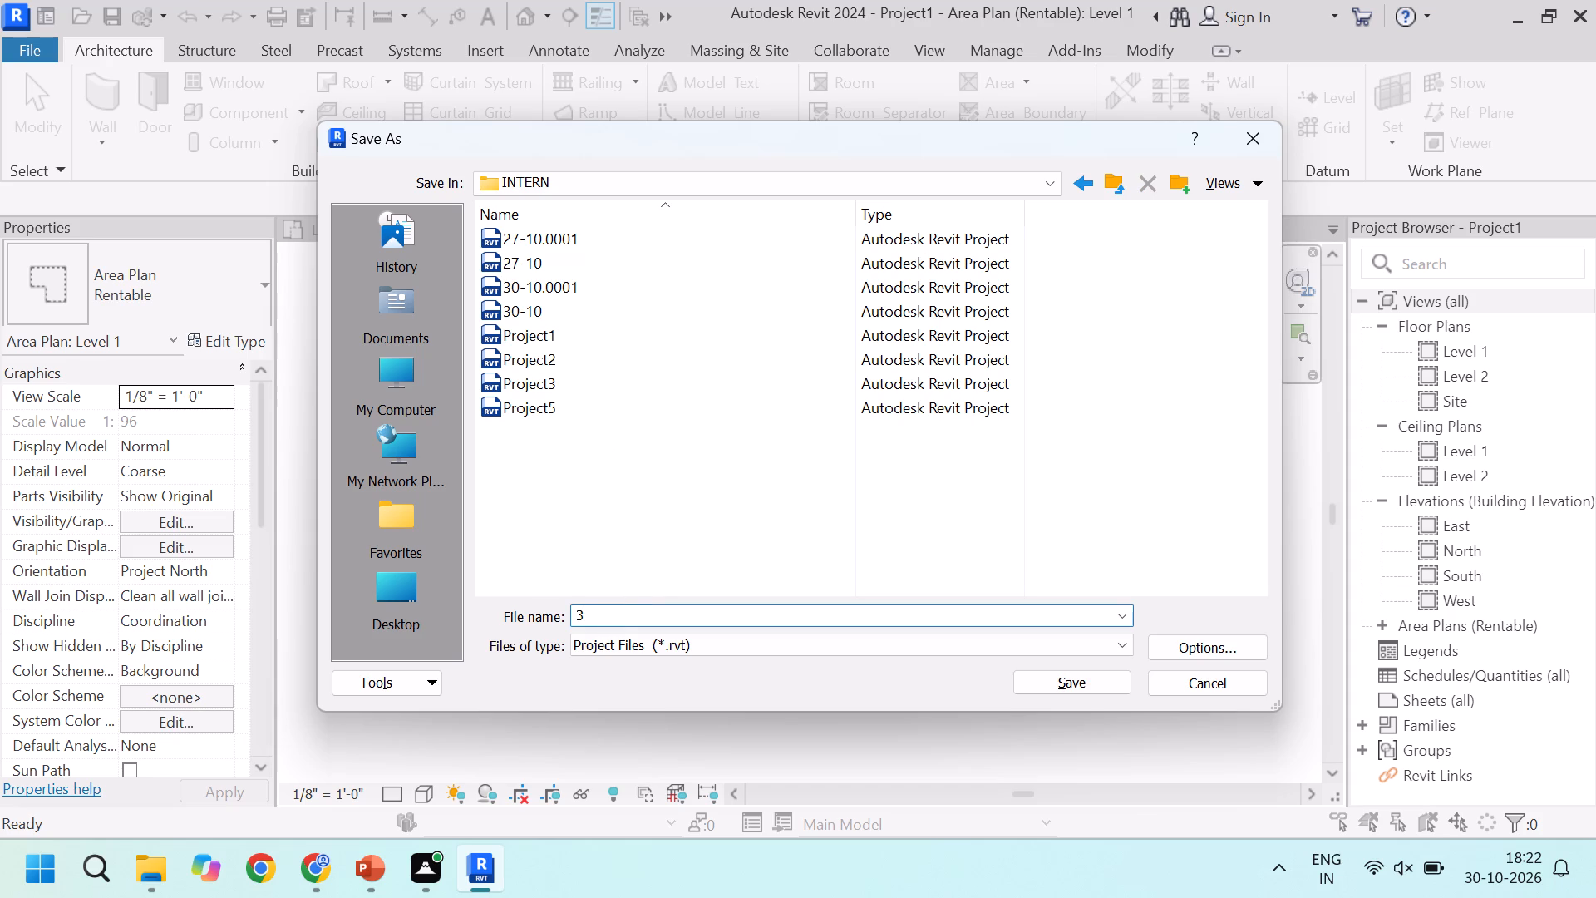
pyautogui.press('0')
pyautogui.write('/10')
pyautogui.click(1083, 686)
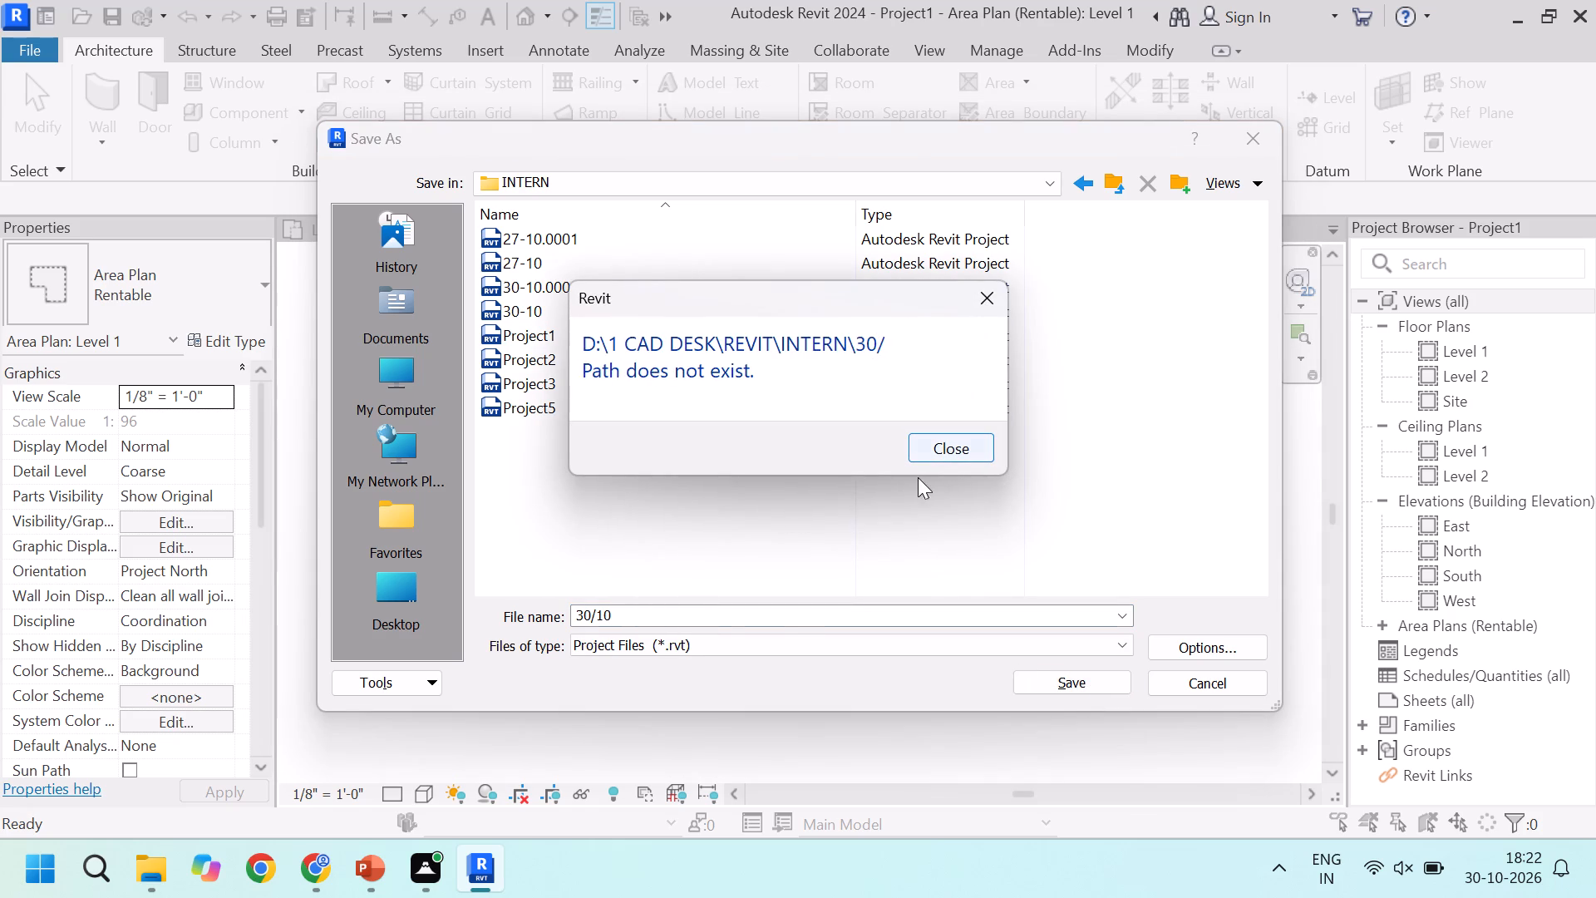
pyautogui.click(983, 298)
# Save the project in the INTERN folder under the file name 30-2.
pyautogui.click(682, 620)
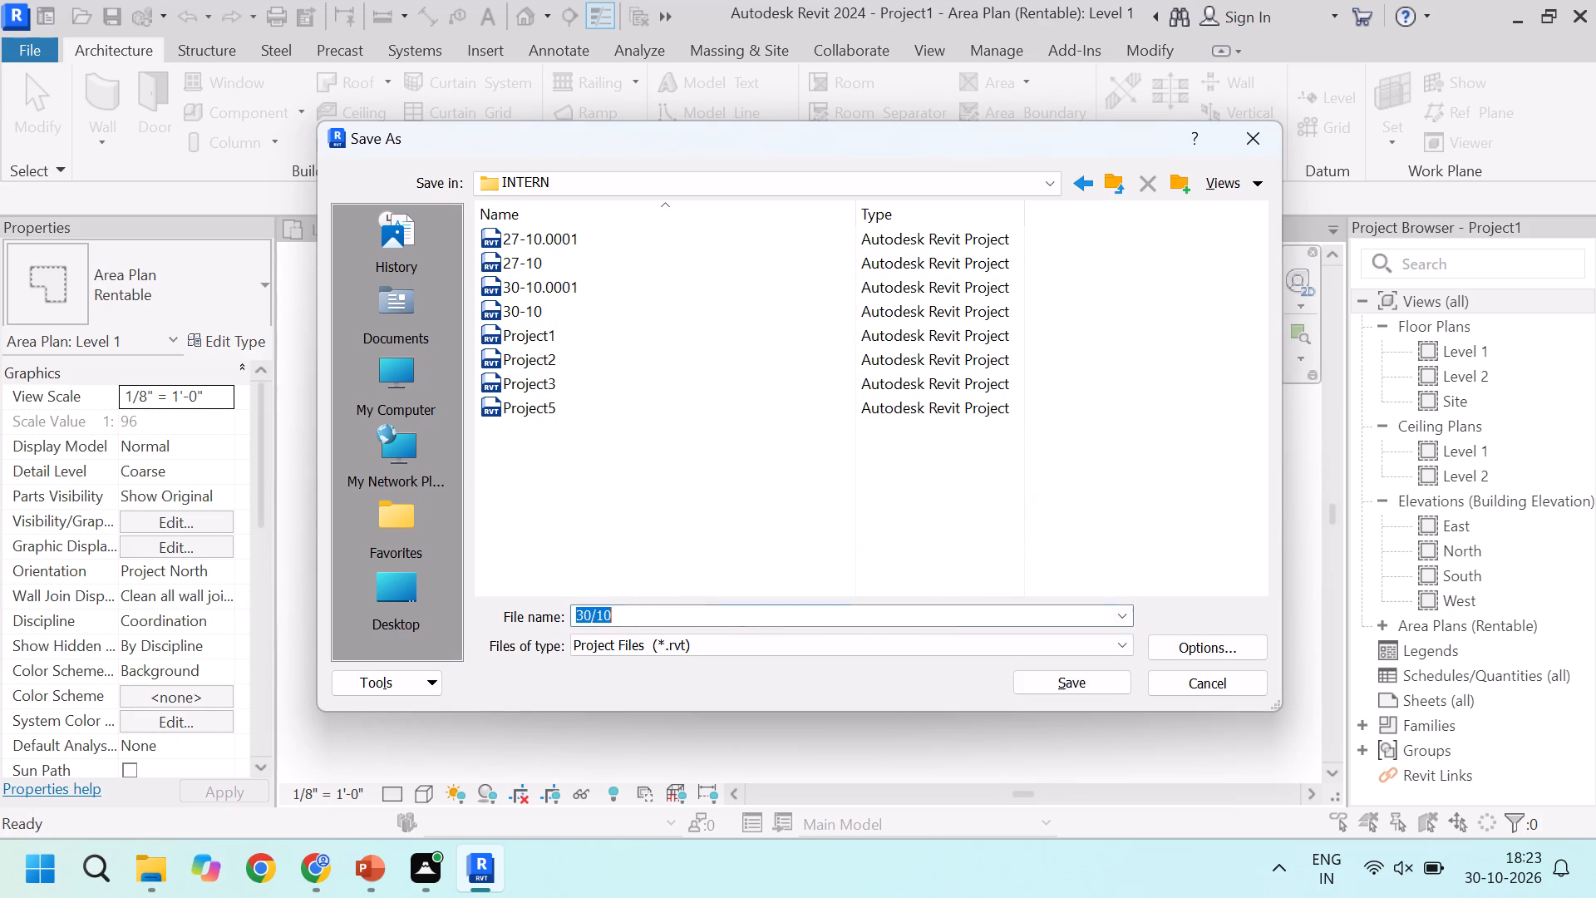
pyautogui.write('30')
pyautogui.press('-')
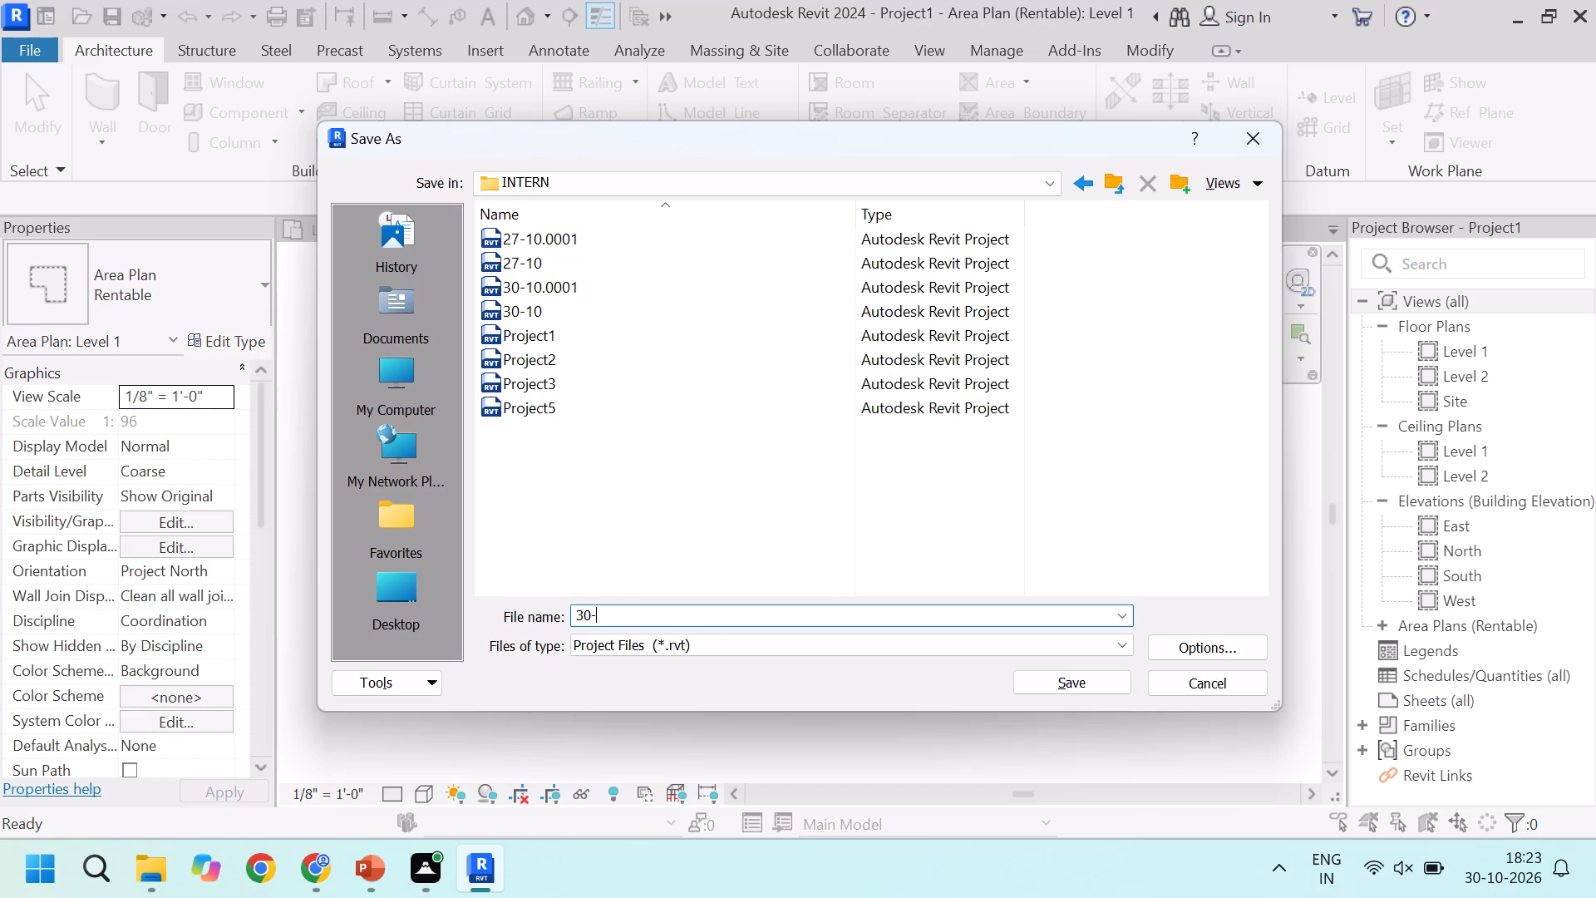
pyautogui.press('2')
pyautogui.click(1067, 688)
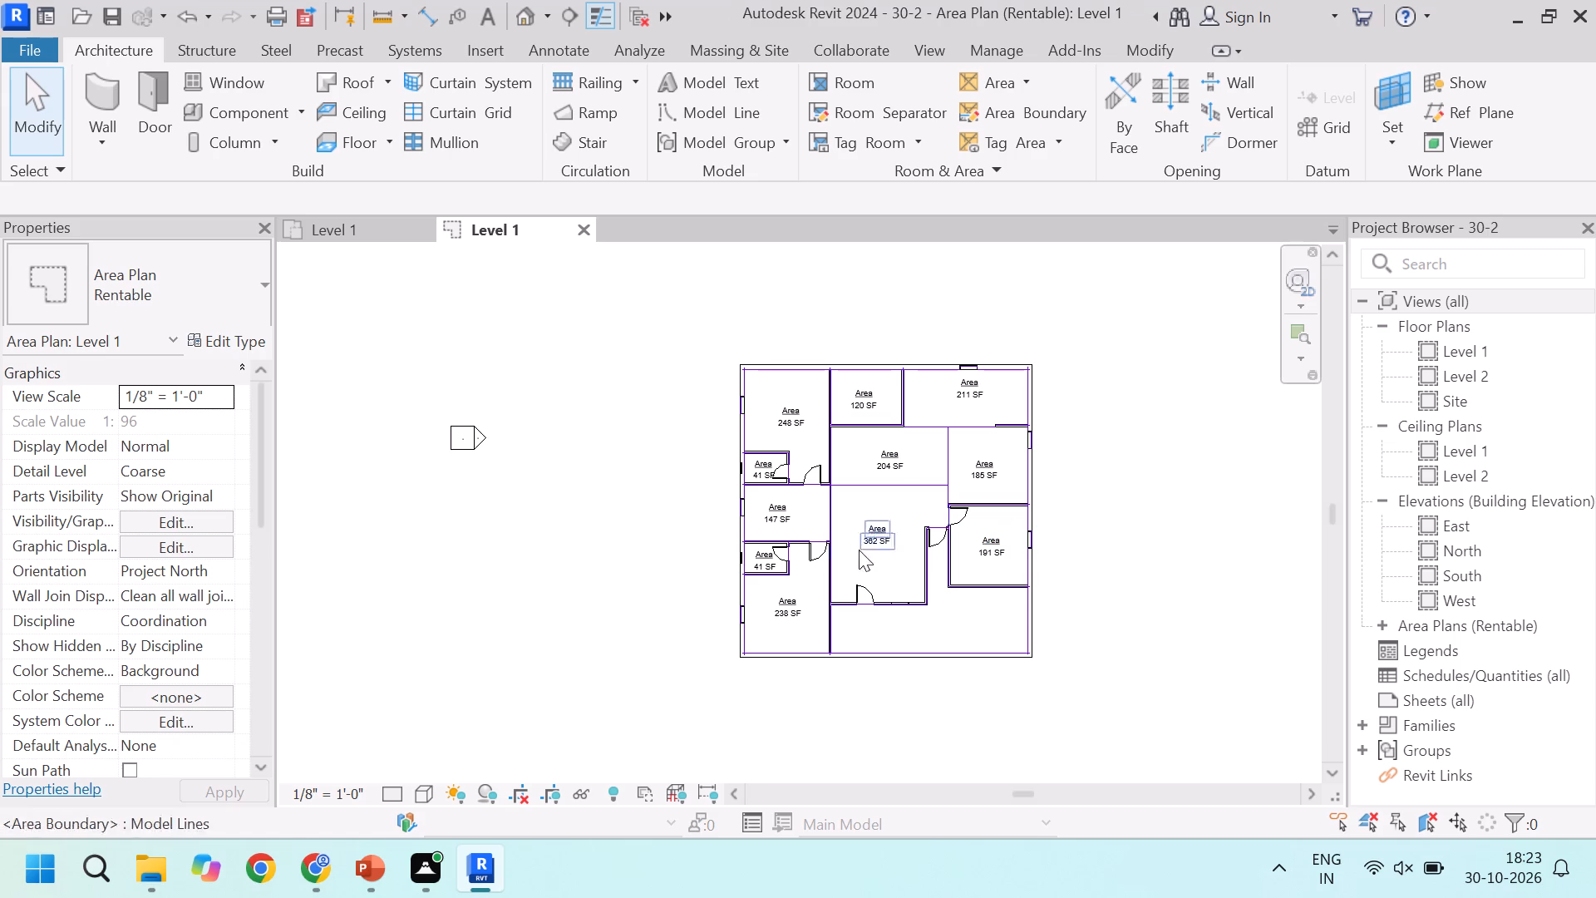
# Switch to the Level 1 floor plan and examine its colored rooms, room, door and window tags, and the Room Legend.
pyautogui.click(332, 230)
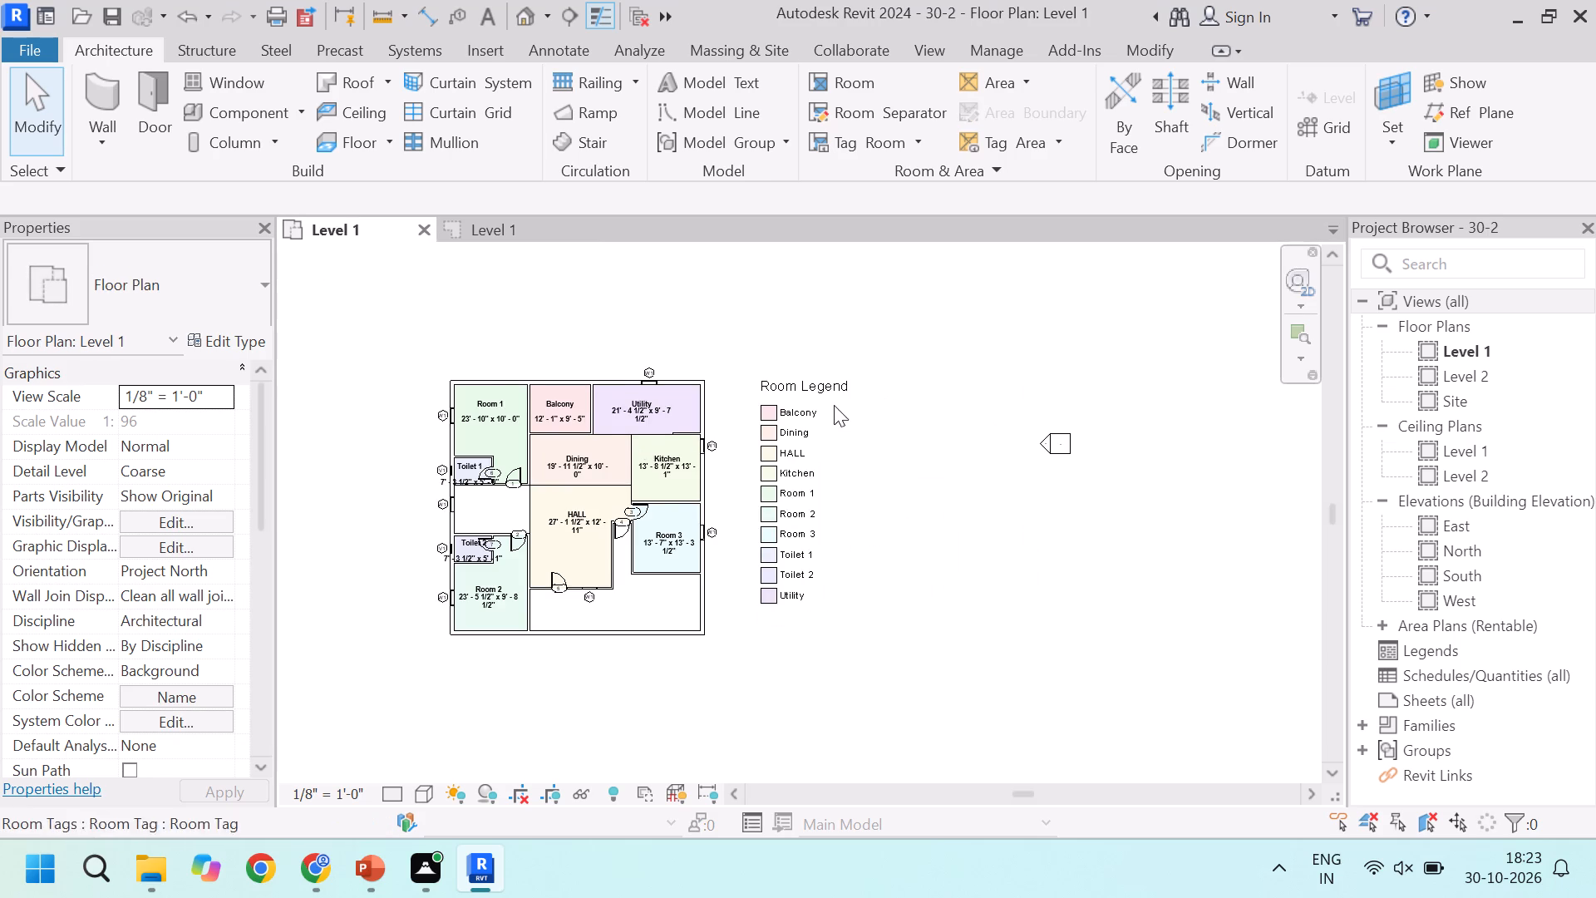
pyautogui.scroll(-1, 834, 405)
pyautogui.scroll(4, 557, 493)
pyautogui.scroll(-2, 1039, 443)
pyautogui.scroll(4, 720, 480)
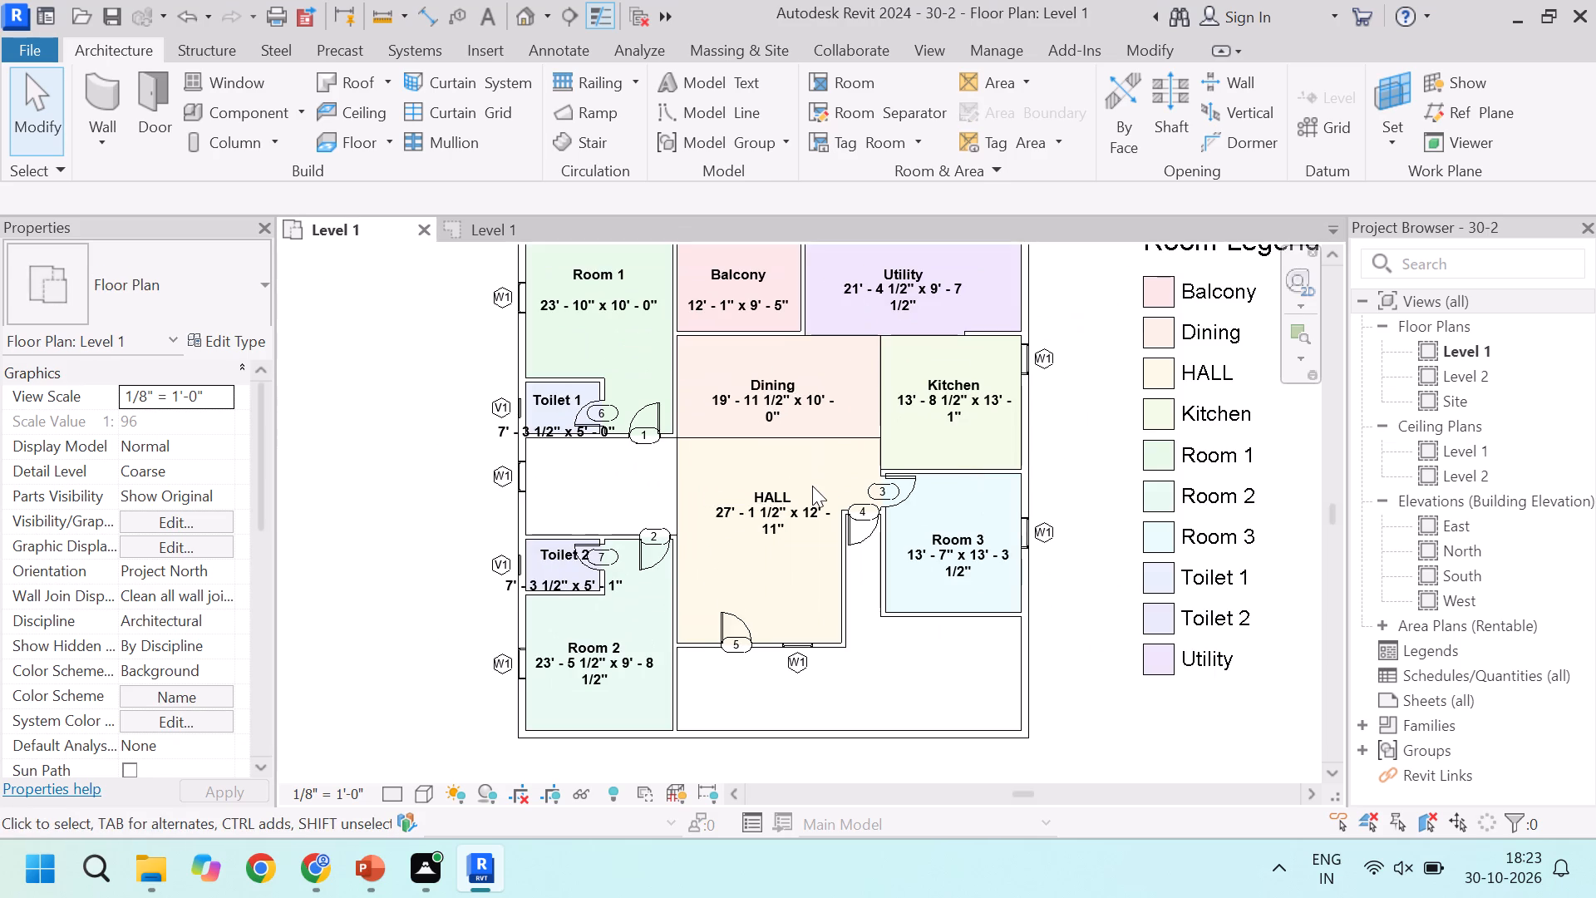
pyautogui.scroll(3, 751, 503)
pyautogui.scroll(-5, 750, 503)
pyautogui.scroll(3, 671, 496)
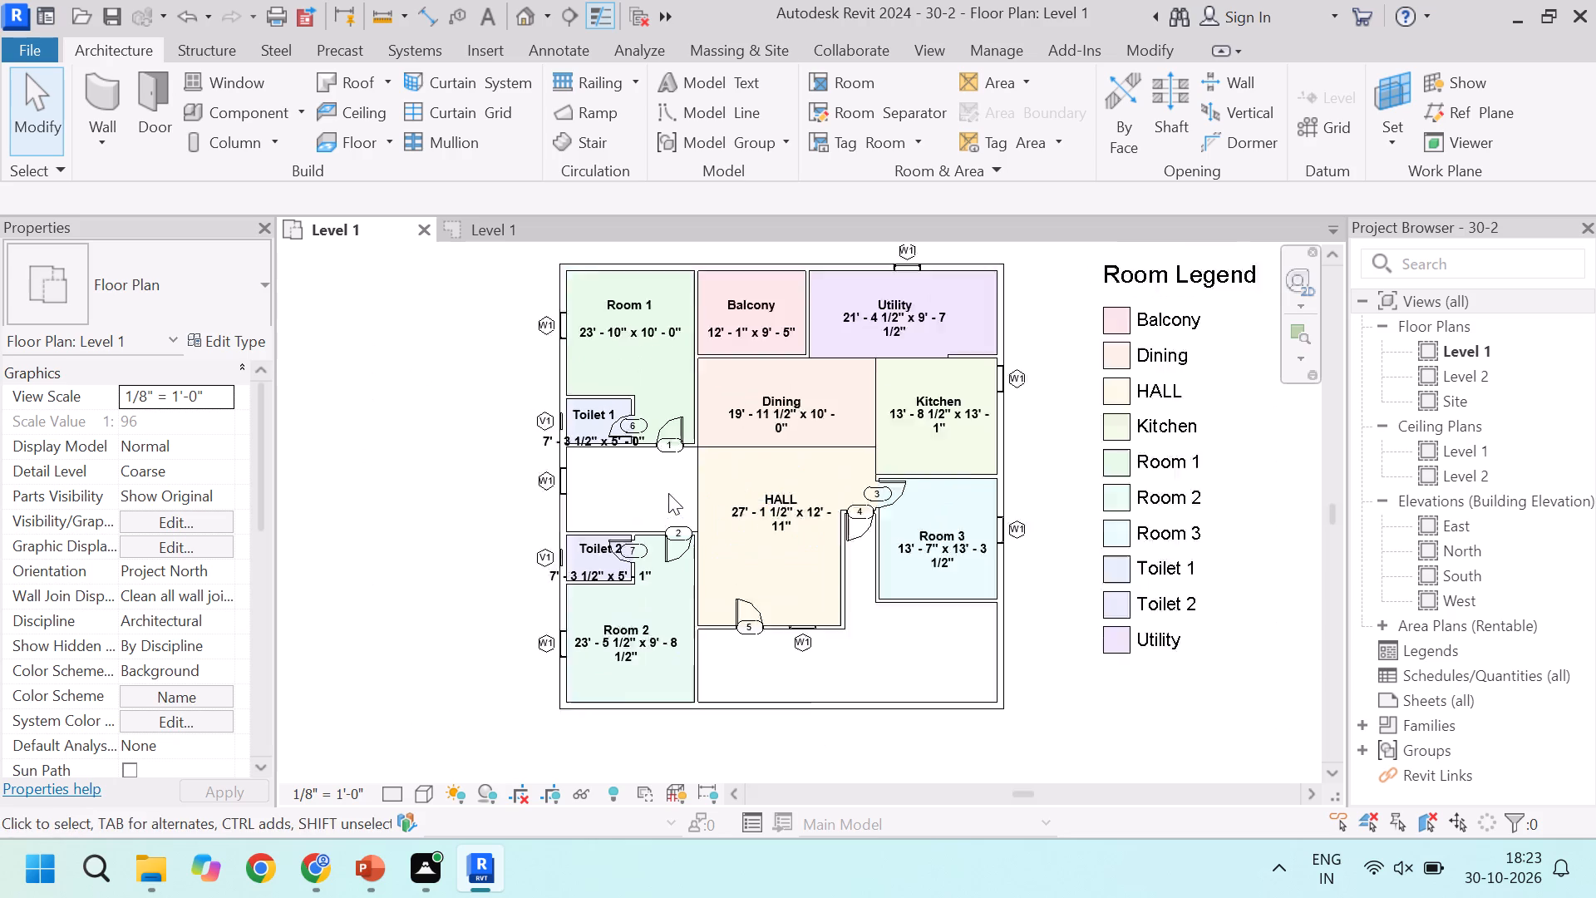
pyautogui.scroll(2, 668, 493)
pyautogui.scroll(-3, 586, 504)
pyautogui.scroll(-4, 817, 570)
pyautogui.scroll(4, 760, 471)
pyautogui.scroll(-2, 807, 448)
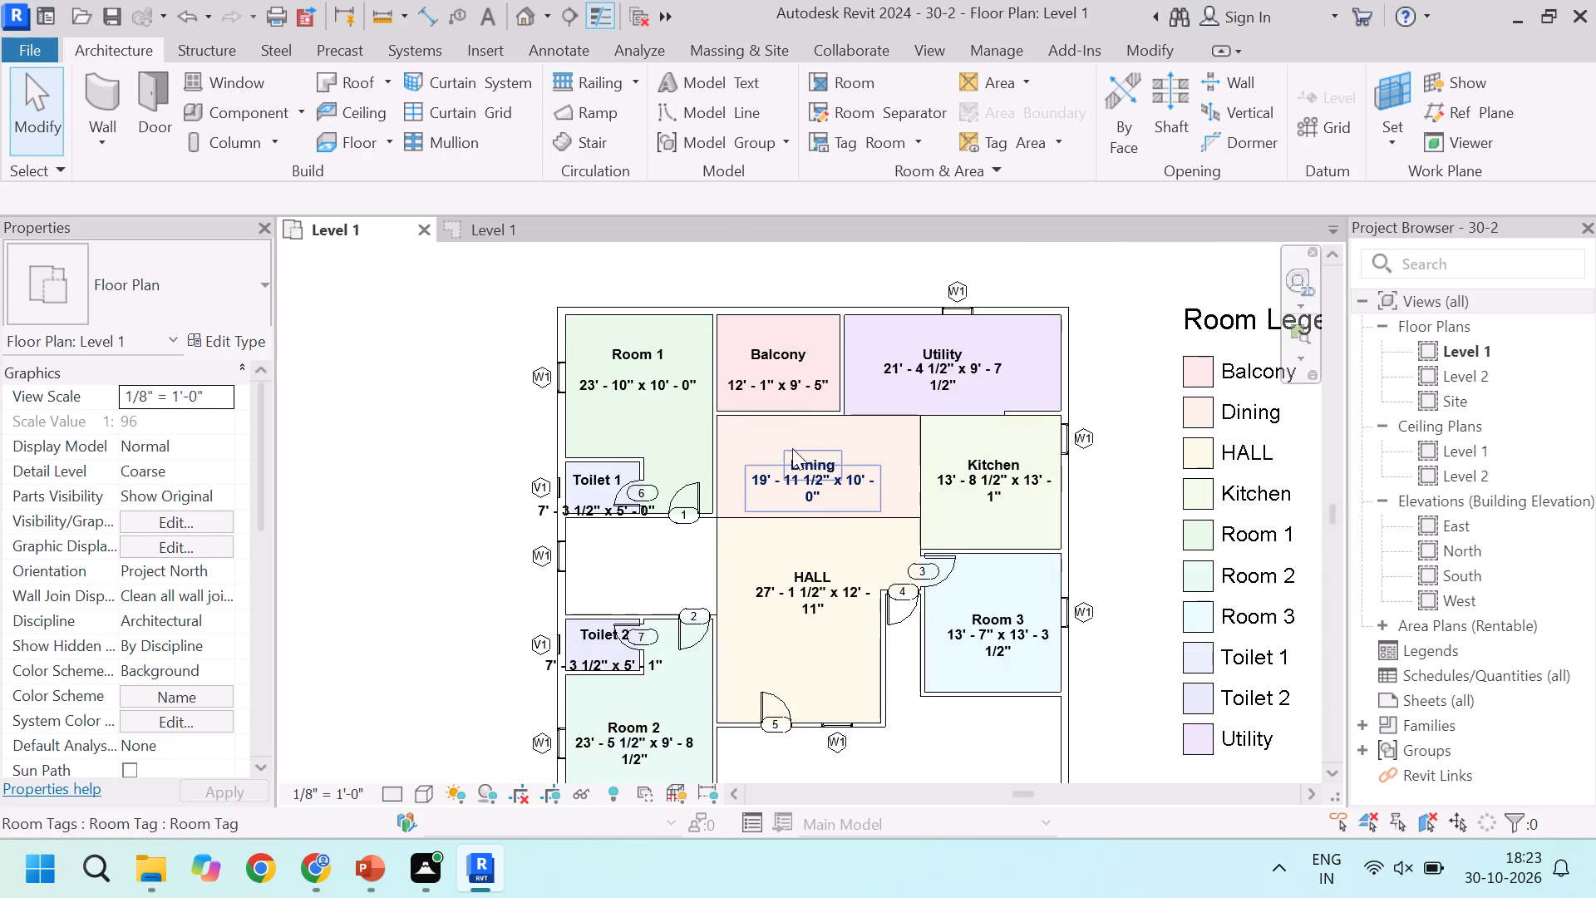
pyautogui.scroll(-1, 792, 448)
pyautogui.scroll(2, 976, 564)
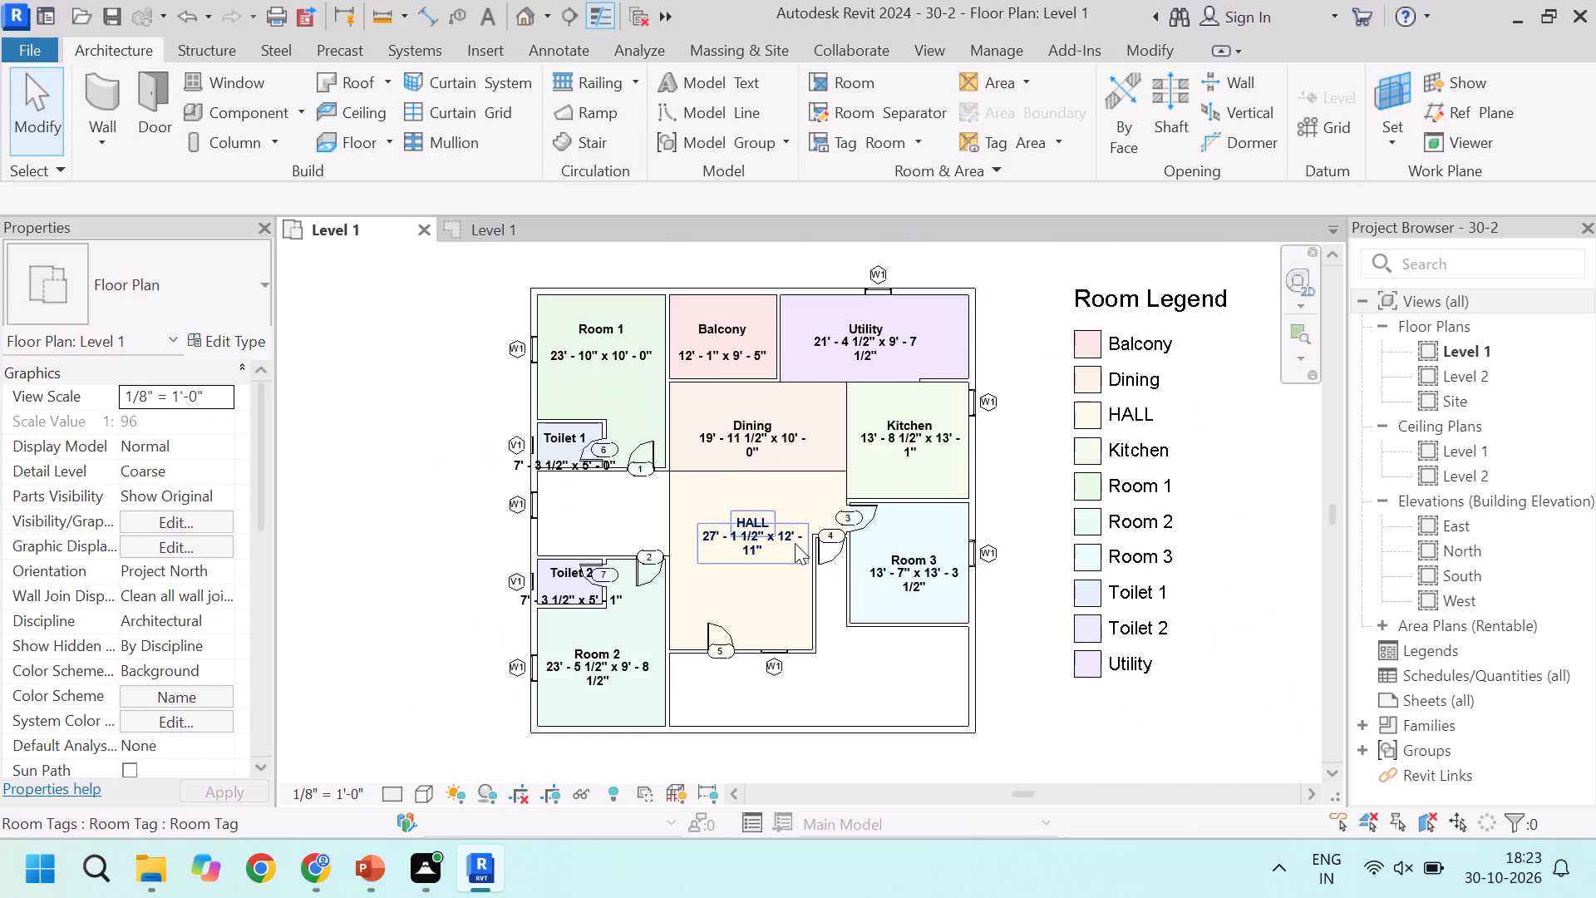
pyautogui.scroll(3, 765, 525)
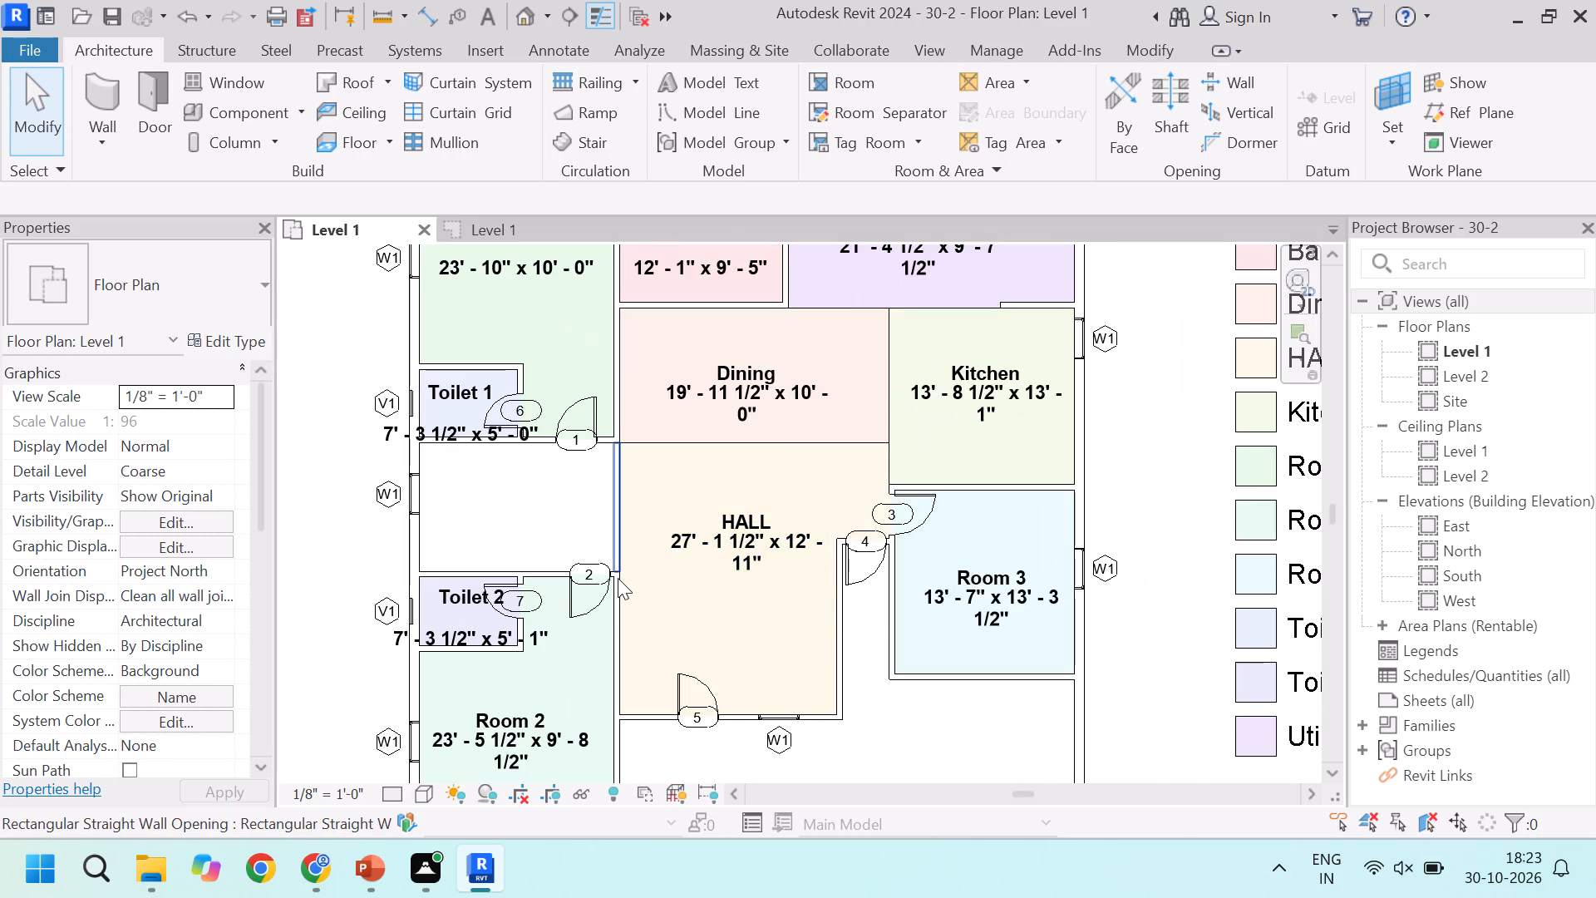
pyautogui.scroll(-2, 618, 578)
pyautogui.scroll(3, 716, 487)
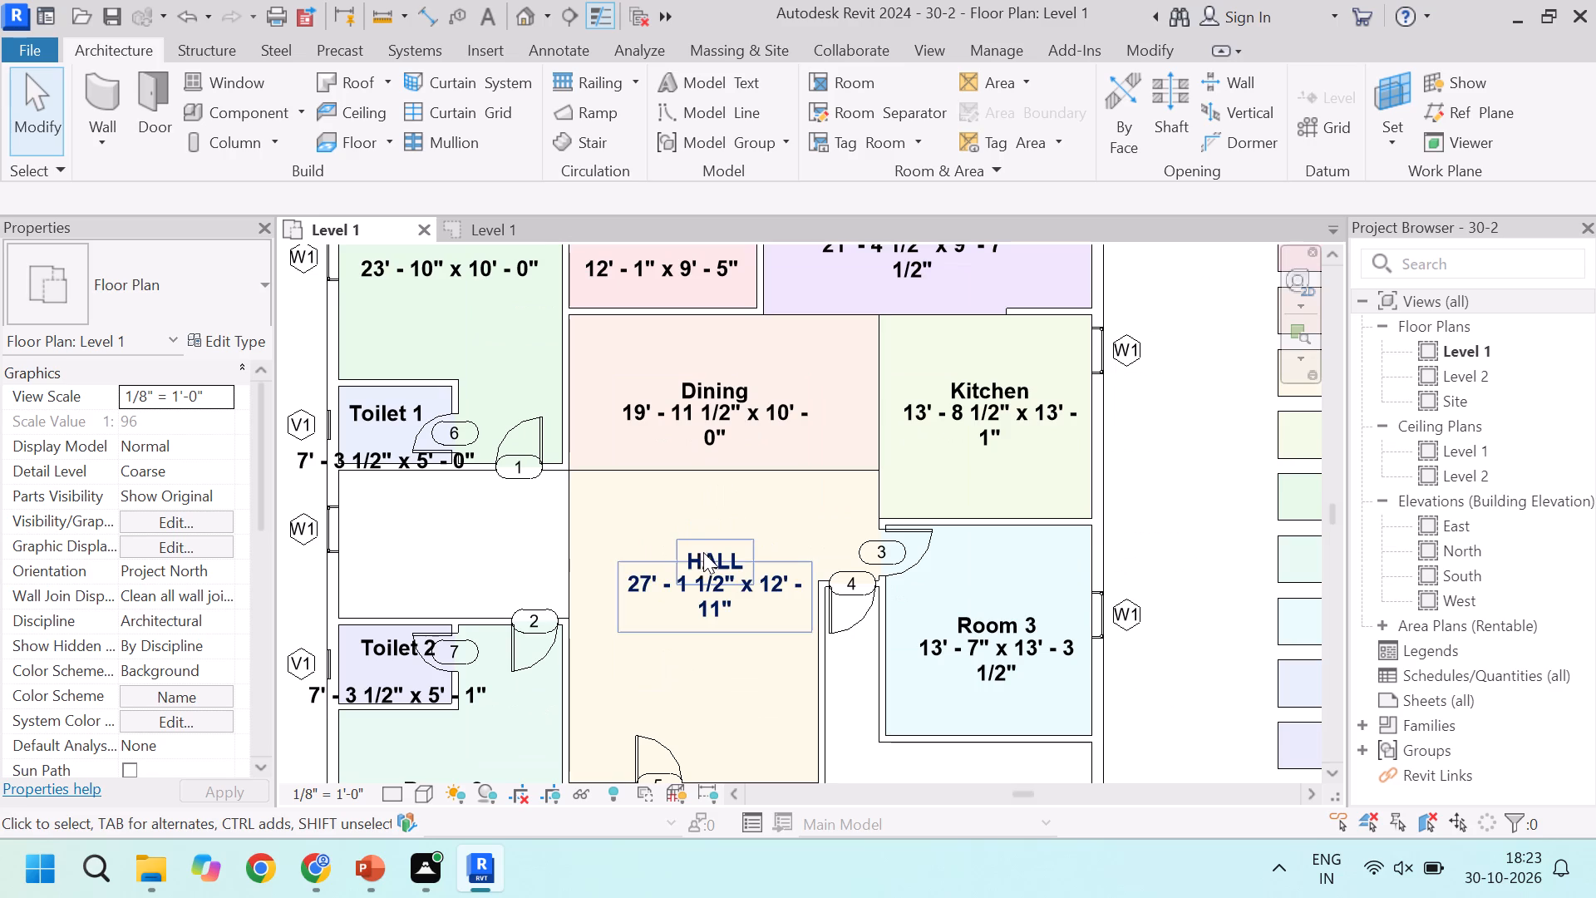
pyautogui.scroll(-5, 713, 515)
pyautogui.scroll(3, 1012, 393)
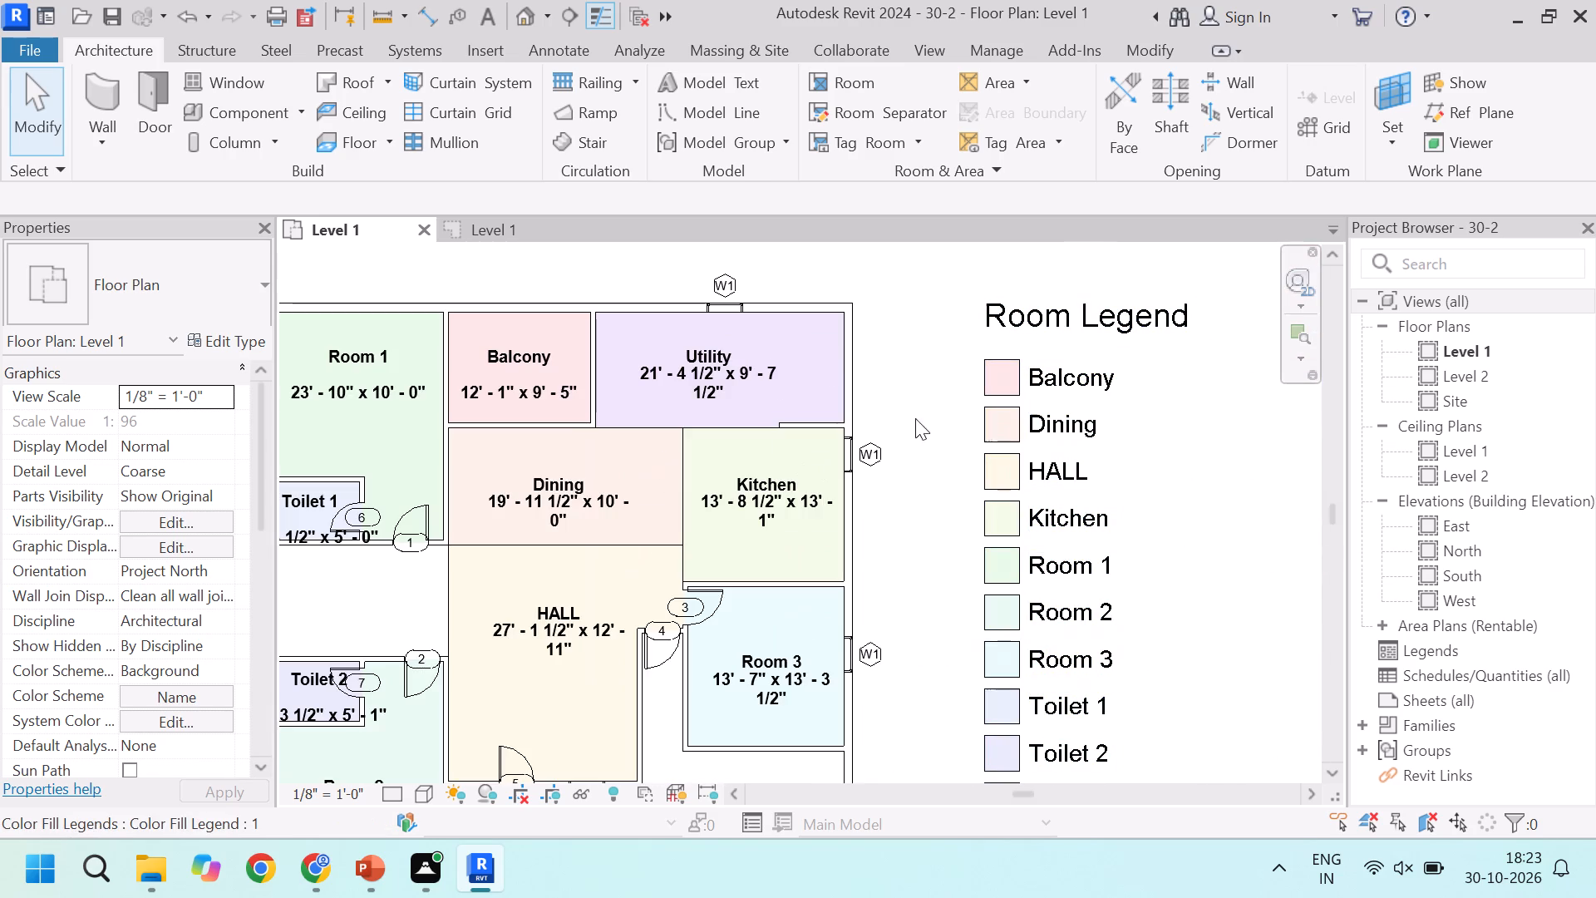
pyautogui.scroll(-4, 983, 383)
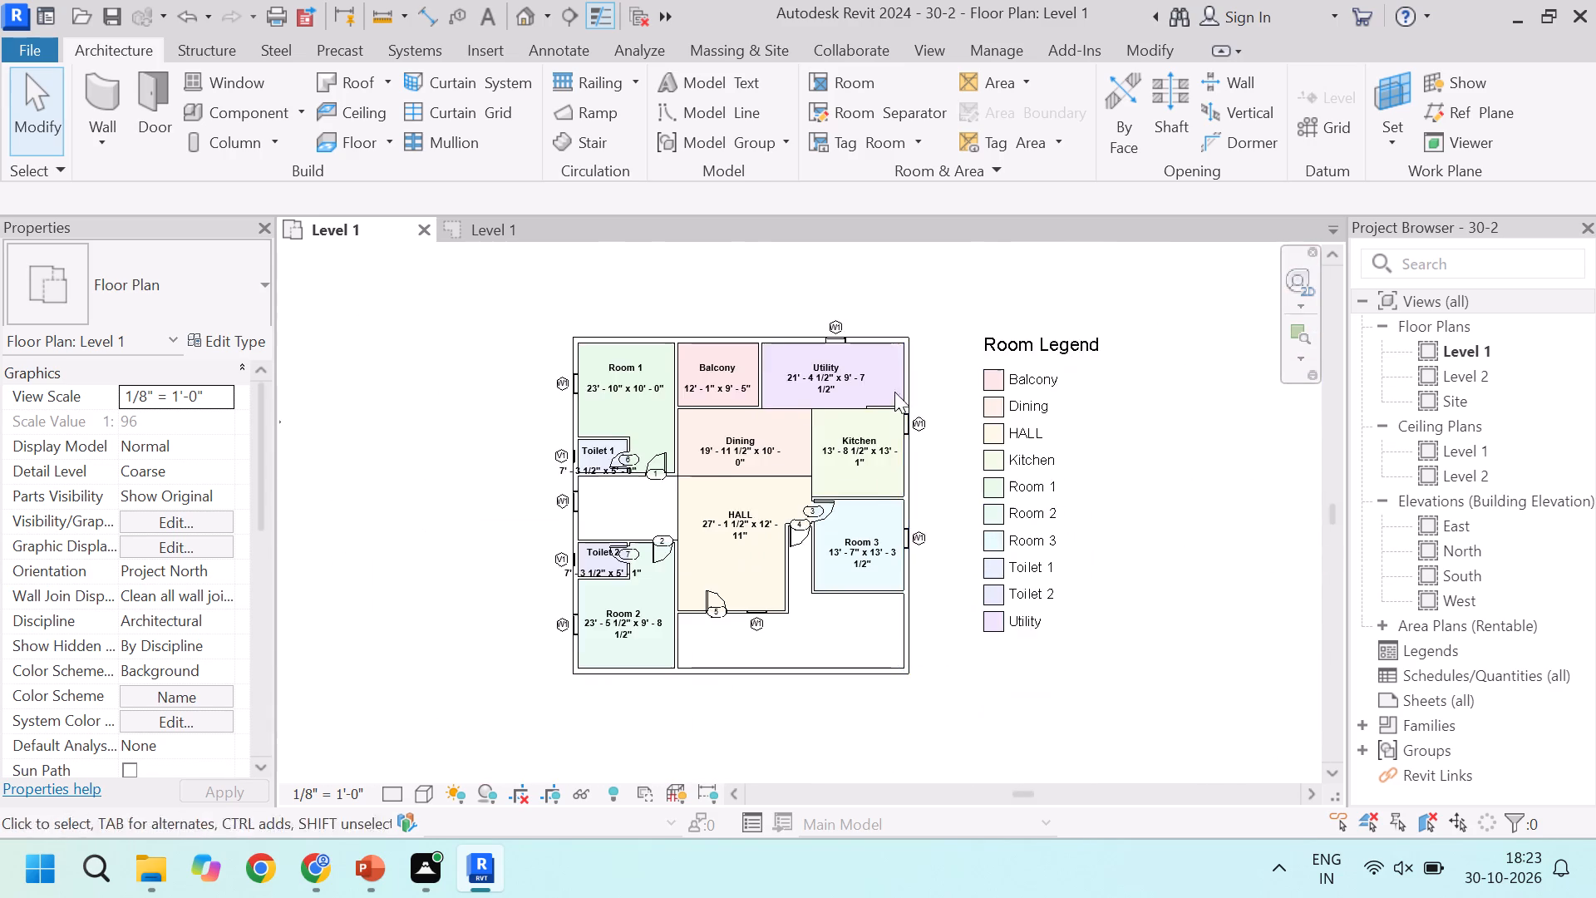
pyautogui.scroll(8, 690, 407)
pyautogui.scroll(-4, 746, 306)
pyautogui.scroll(-3, 620, 433)
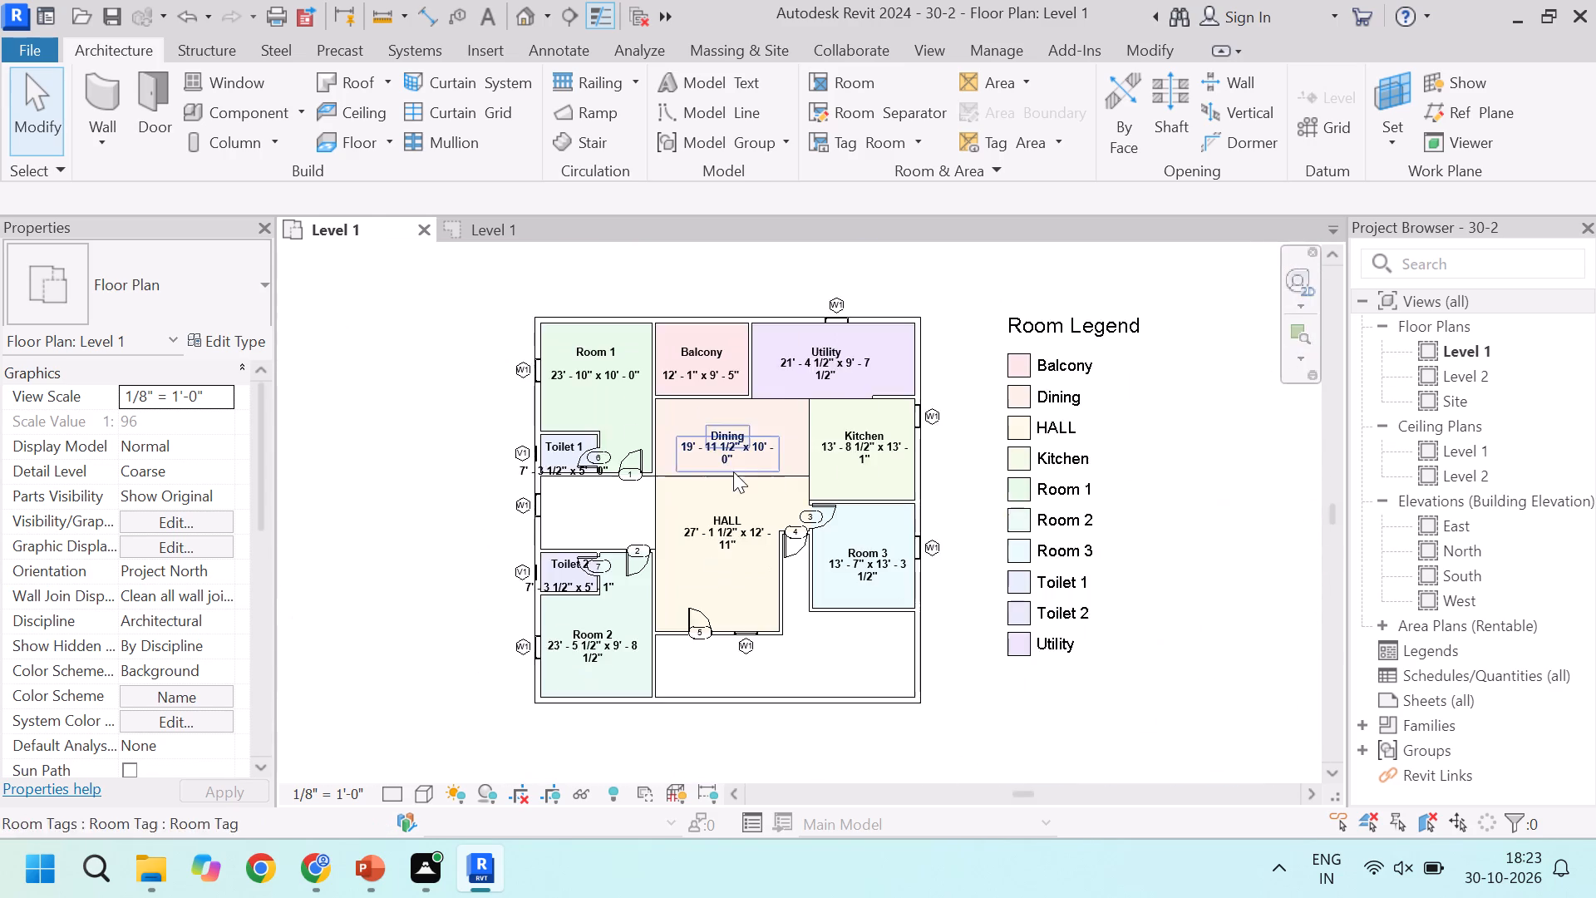
pyautogui.scroll(-3, 823, 452)
pyautogui.scroll(3, 528, 476)
pyautogui.scroll(5, 833, 438)
pyautogui.scroll(-5, 625, 449)
pyautogui.scroll(3, 753, 473)
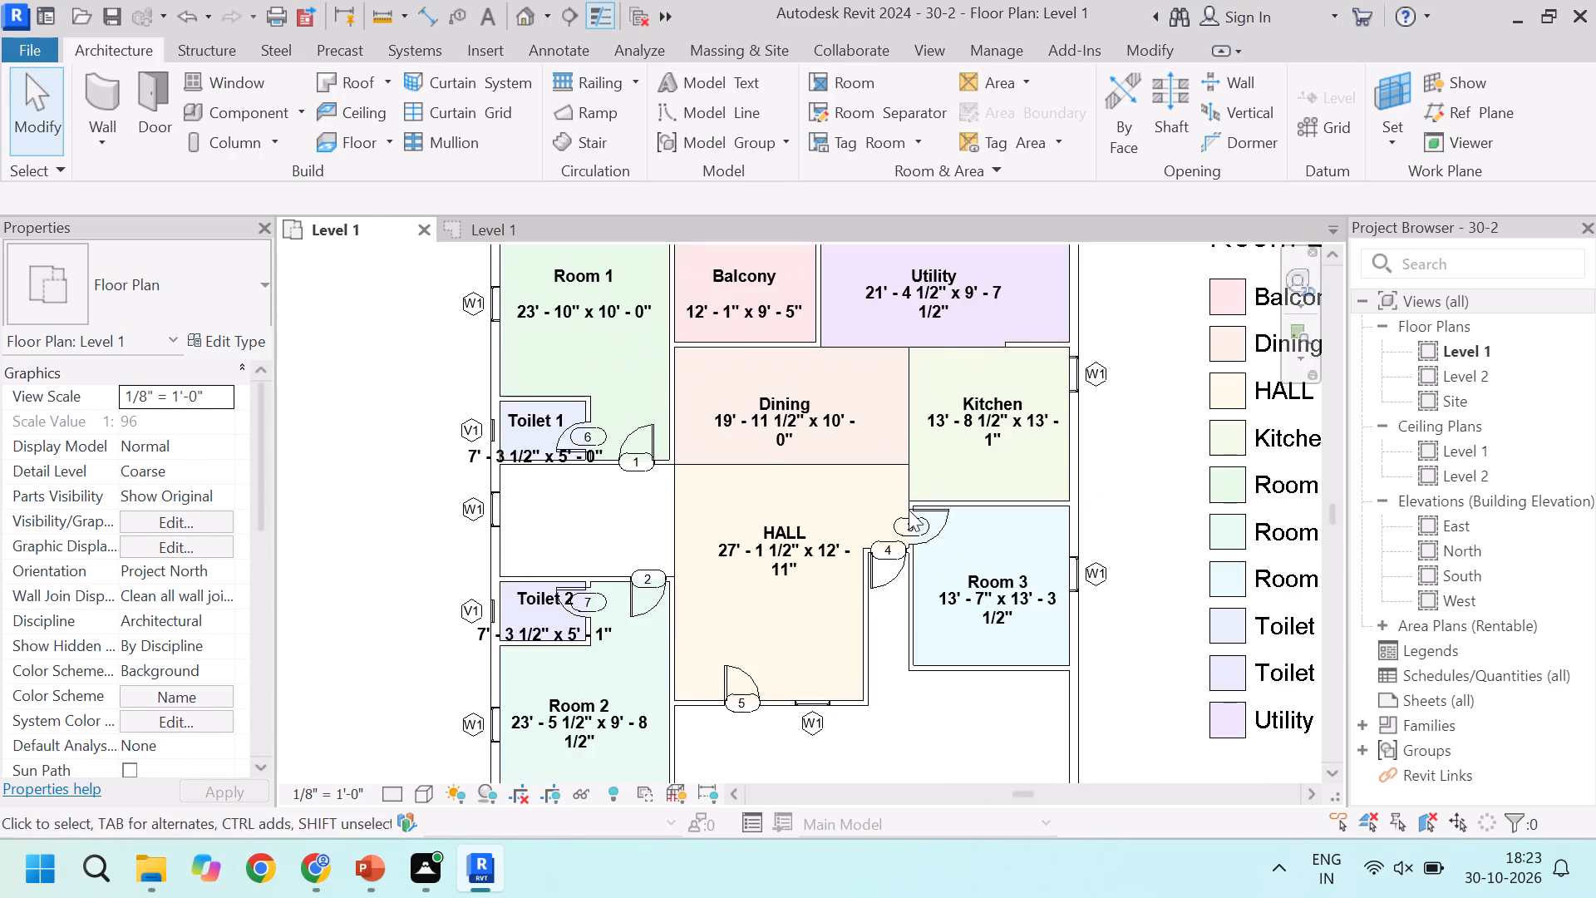
# Examine the Level 1 floor plan's rooms, room, door and window tags, and Room Legend, ending with the whole plan and legend in view.
pyautogui.scroll(-3, 828, 476)
pyautogui.scroll(1, 1158, 487)
pyautogui.scroll(3, 727, 499)
pyautogui.scroll(-4, 778, 530)
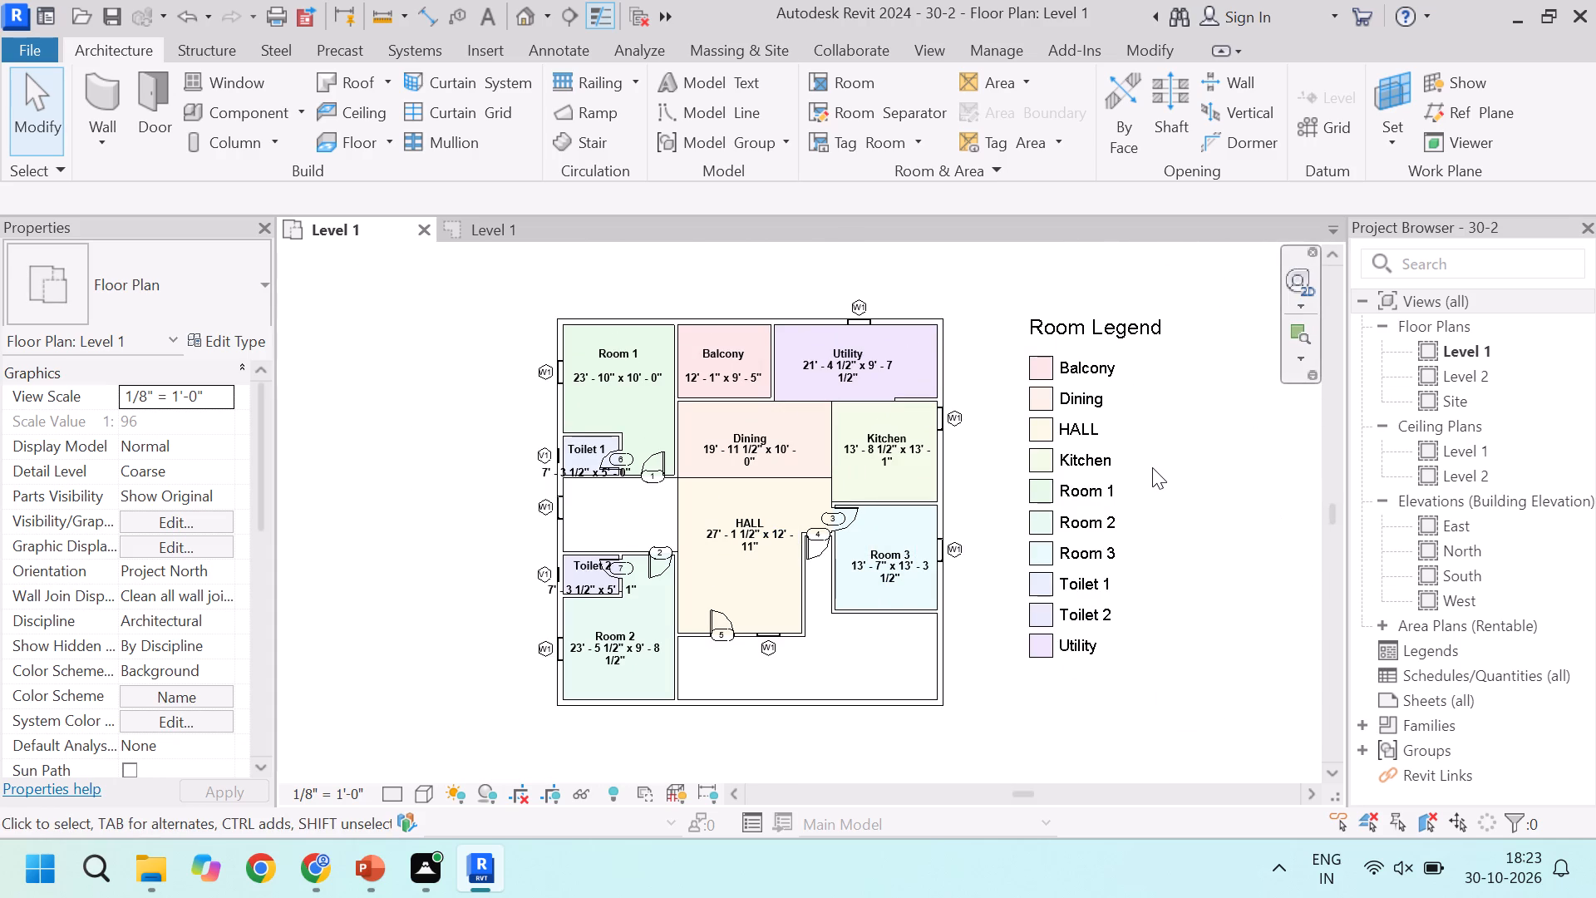
pyautogui.scroll(4, 658, 493)
pyautogui.scroll(-3, 715, 484)
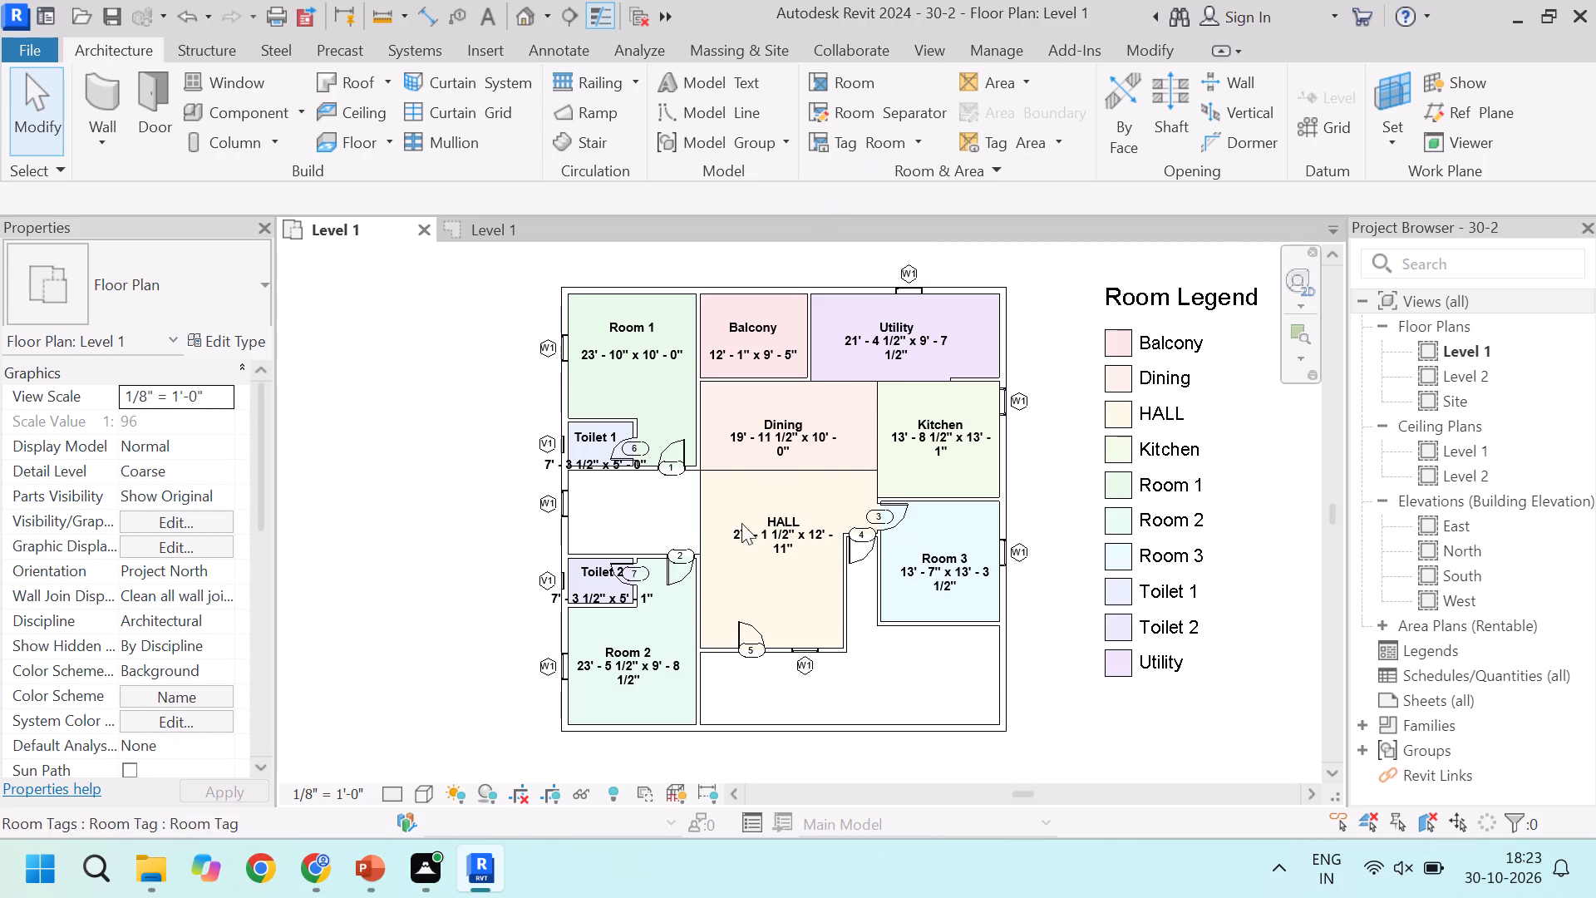
pyautogui.scroll(5, 706, 539)
pyautogui.scroll(-5, 554, 468)
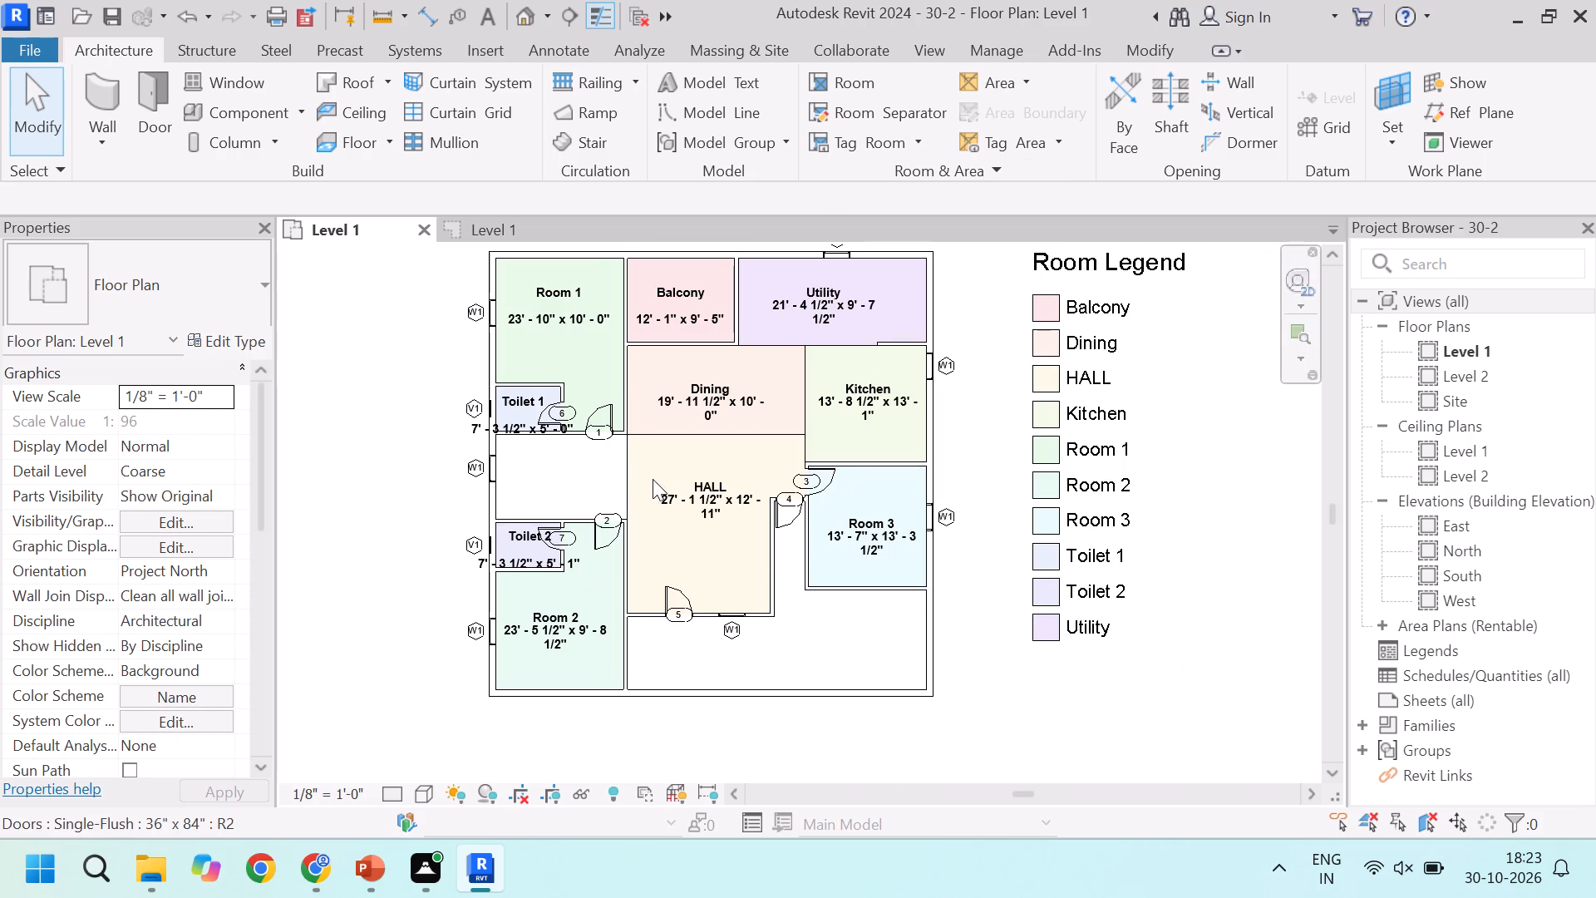
pyautogui.scroll(5, 766, 506)
pyautogui.scroll(2, 848, 535)
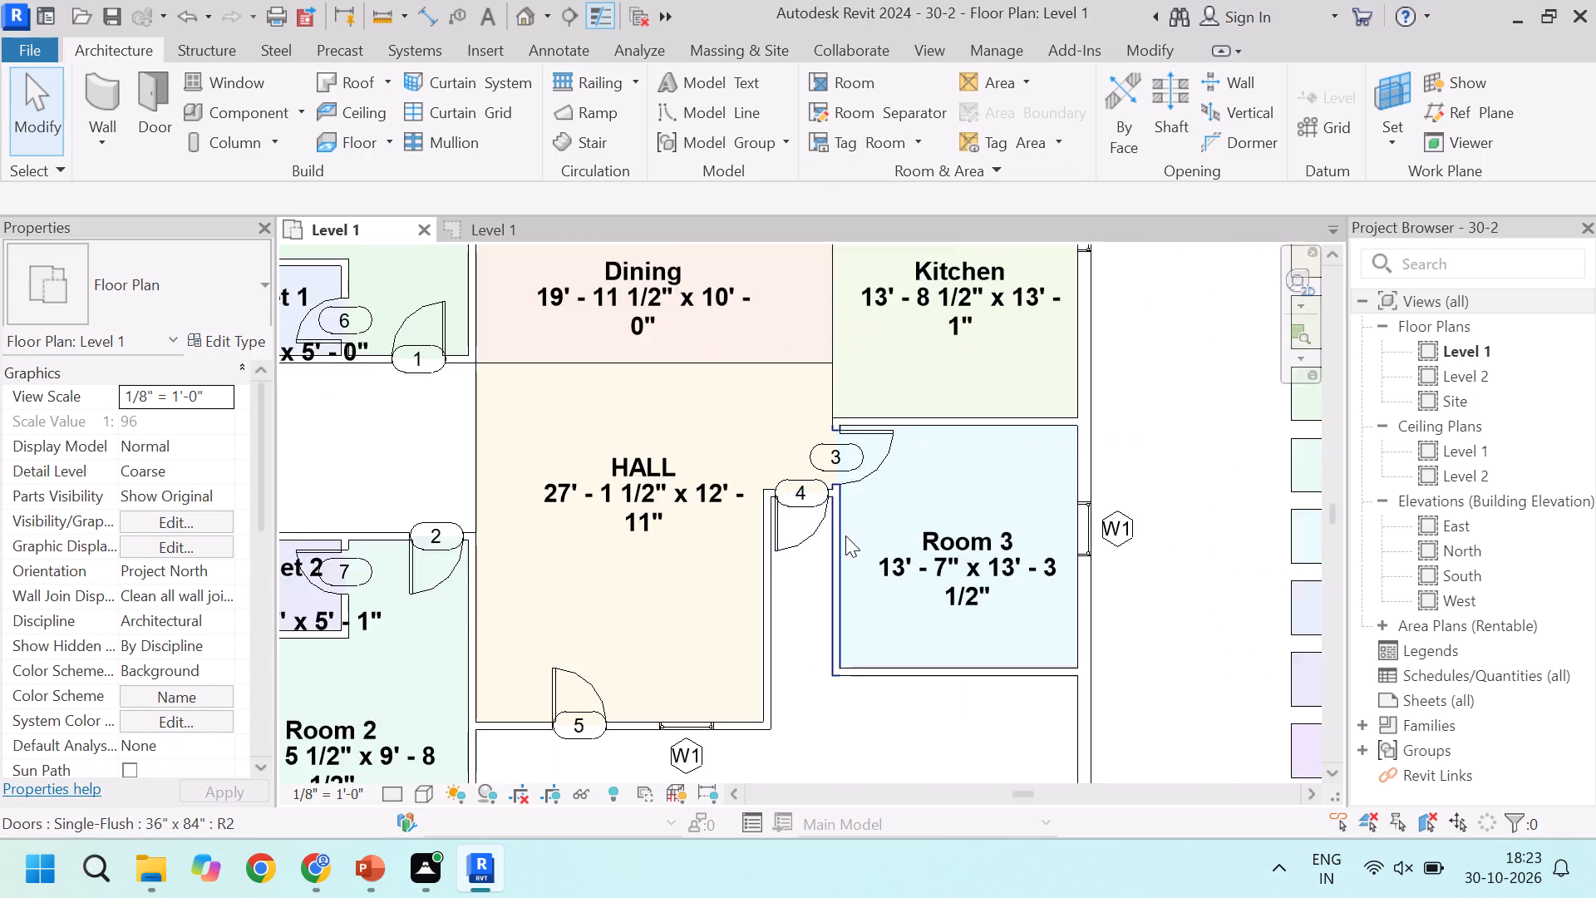
pyautogui.scroll(3, 845, 535)
pyautogui.scroll(-13, 768, 480)
pyautogui.scroll(4, 691, 570)
pyautogui.scroll(-2, 701, 565)
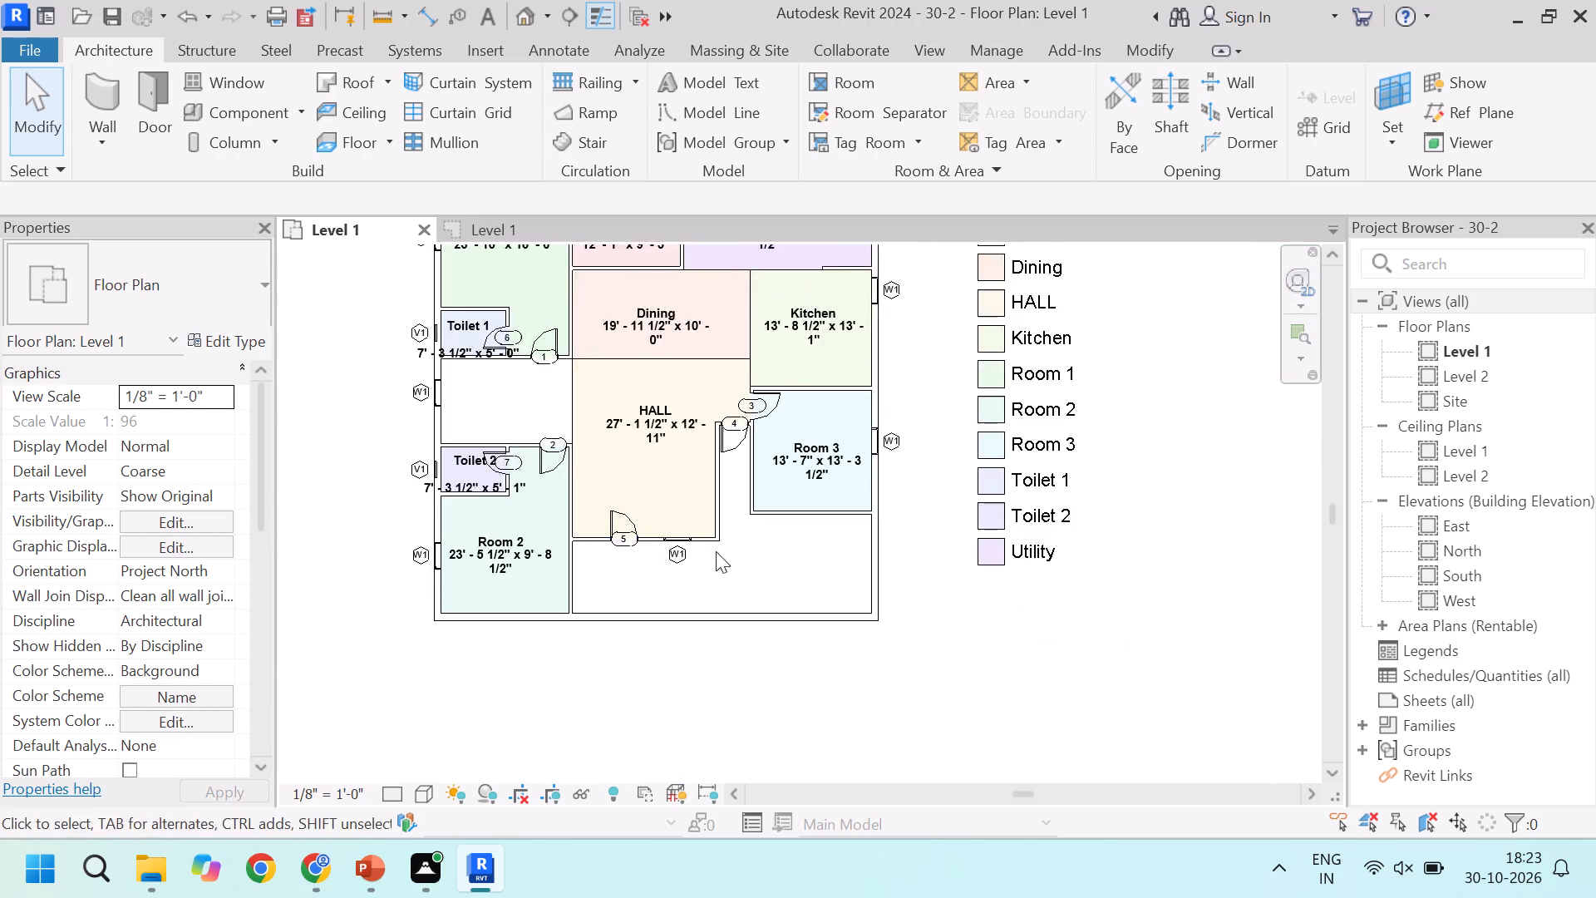
pyautogui.scroll(-3, 716, 551)
pyautogui.scroll(5, 738, 518)
pyautogui.scroll(-2, 756, 483)
pyautogui.scroll(-1, 810, 599)
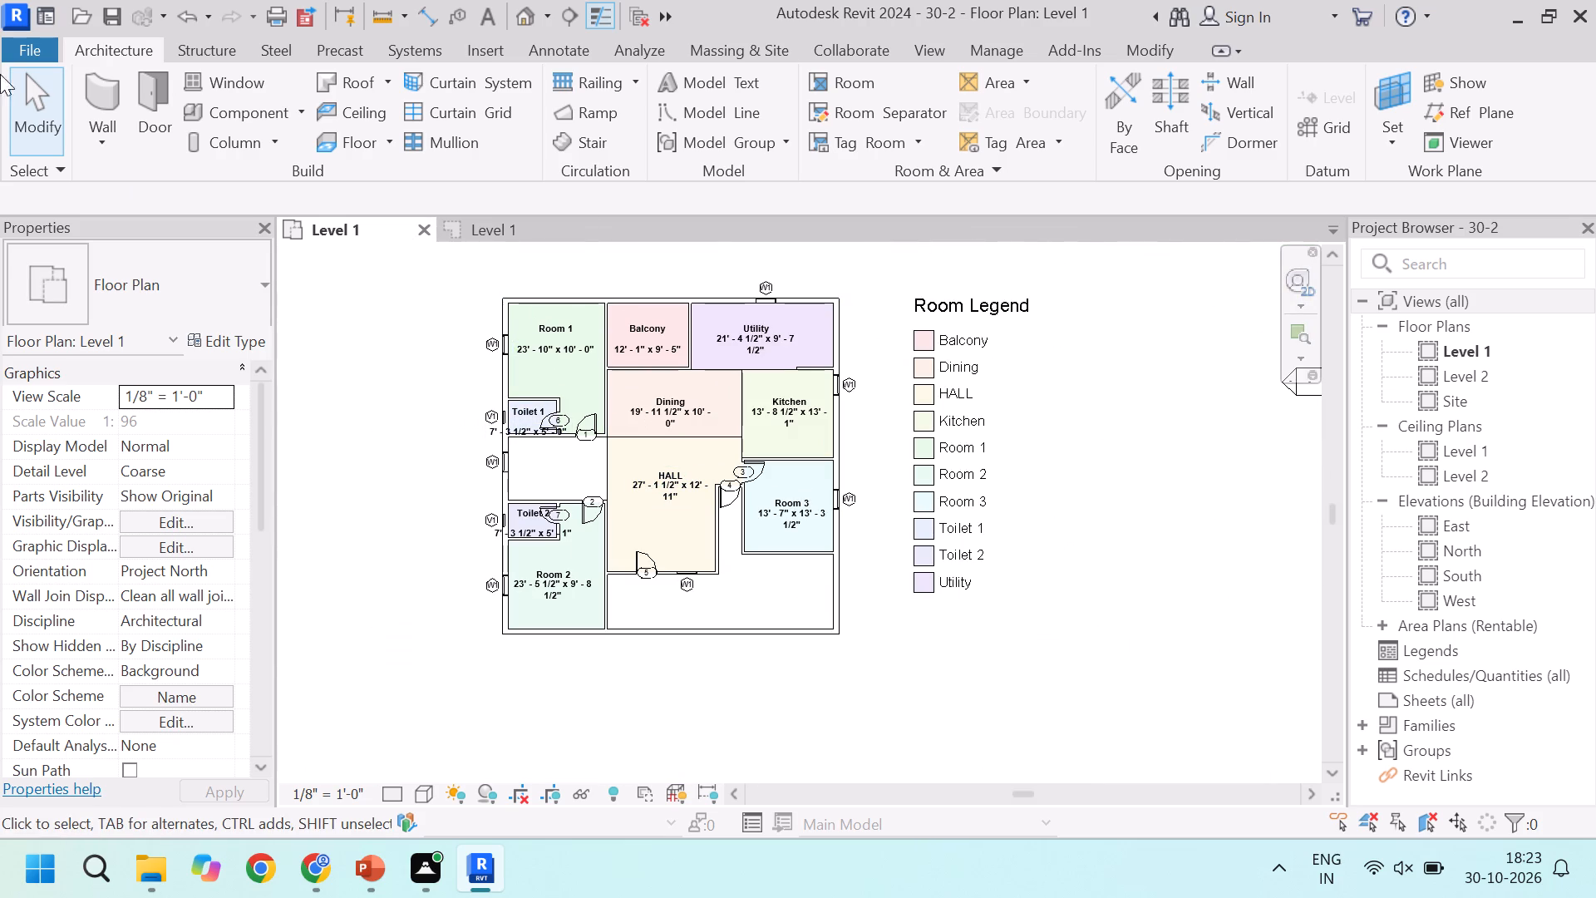
pyautogui.scroll(1, 436, 274)
pyautogui.scroll(-2, 558, 292)
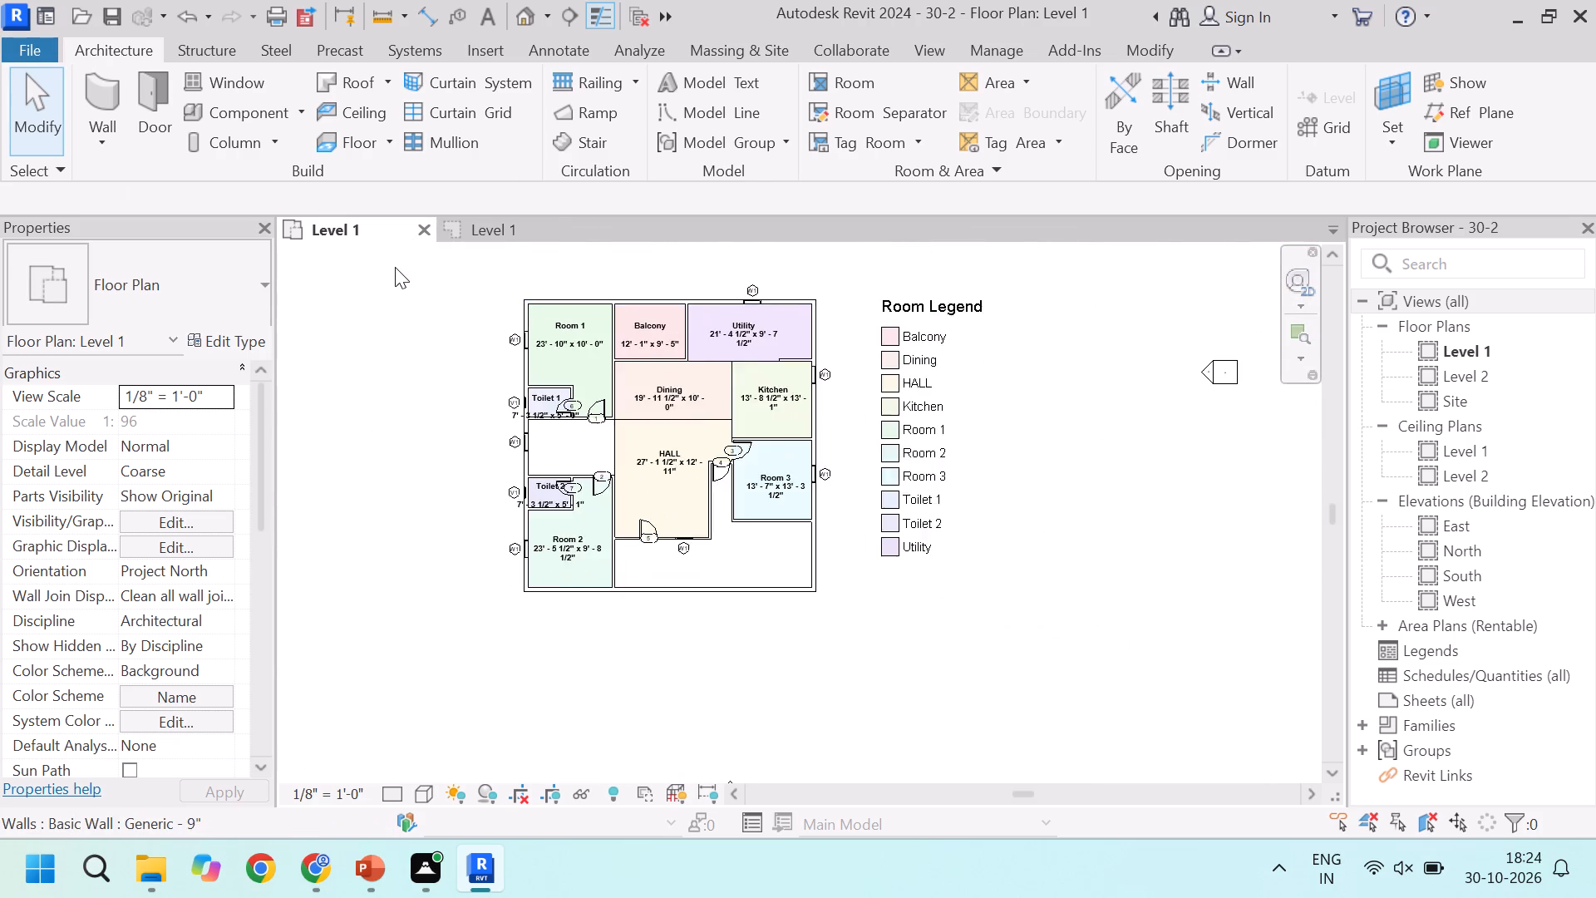
pyautogui.scroll(2, 389, 264)
pyautogui.scroll(-1, 475, 285)
pyautogui.scroll(1, 475, 285)
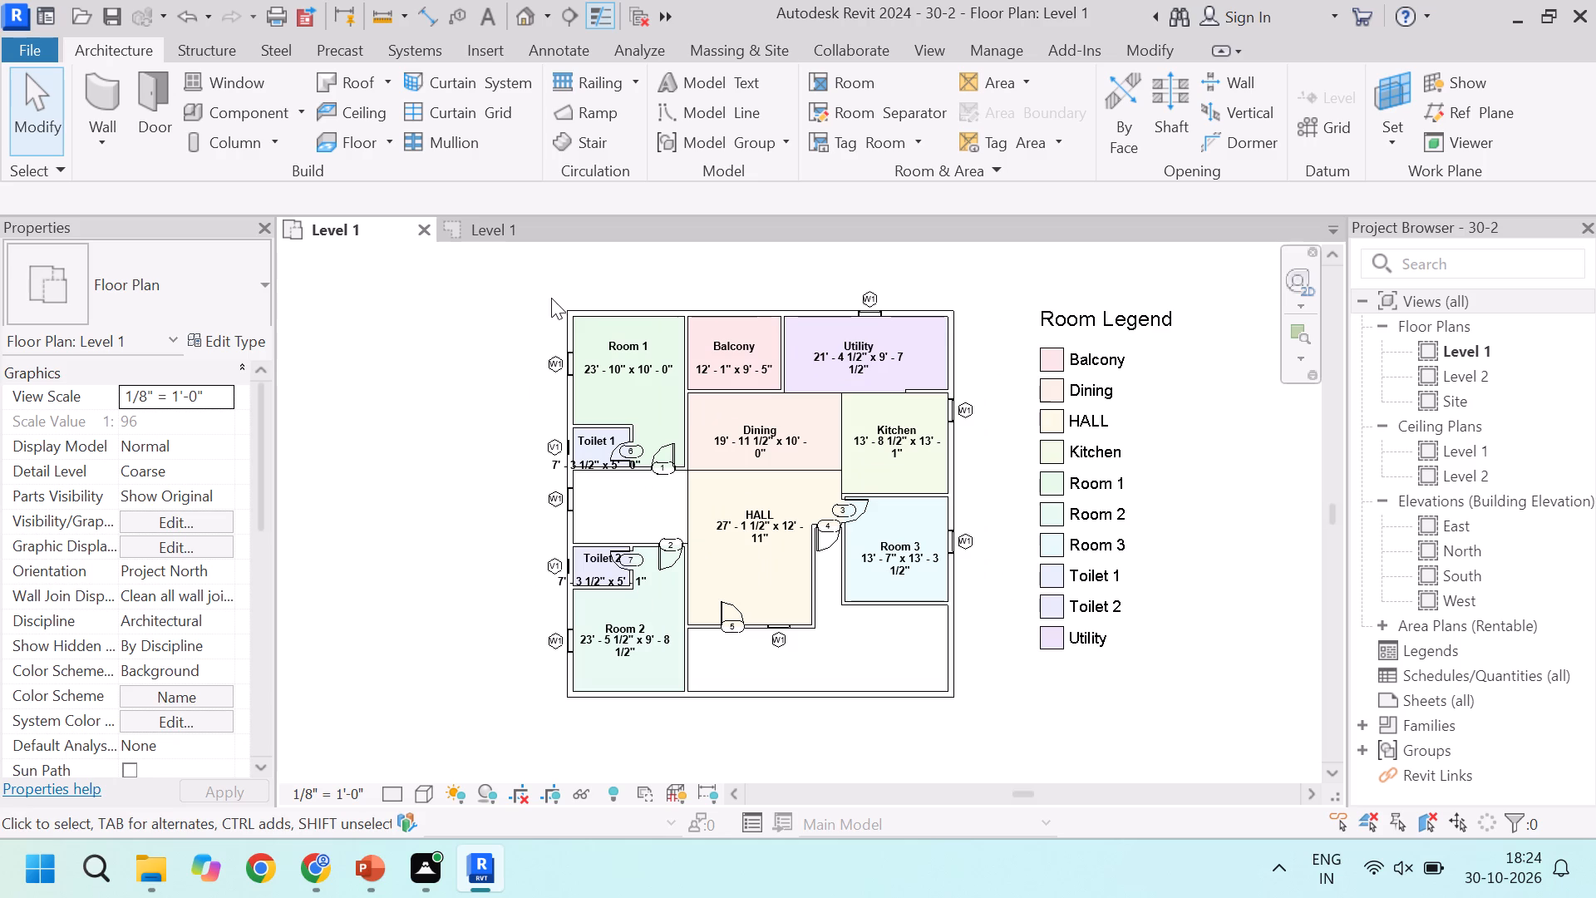
# Print the visible portion of the Level 1 plan window with Microsoft Print to PDF, saving it in the INTERN folder as 30-2.
pyautogui.hotkey('ctrl', 'p')
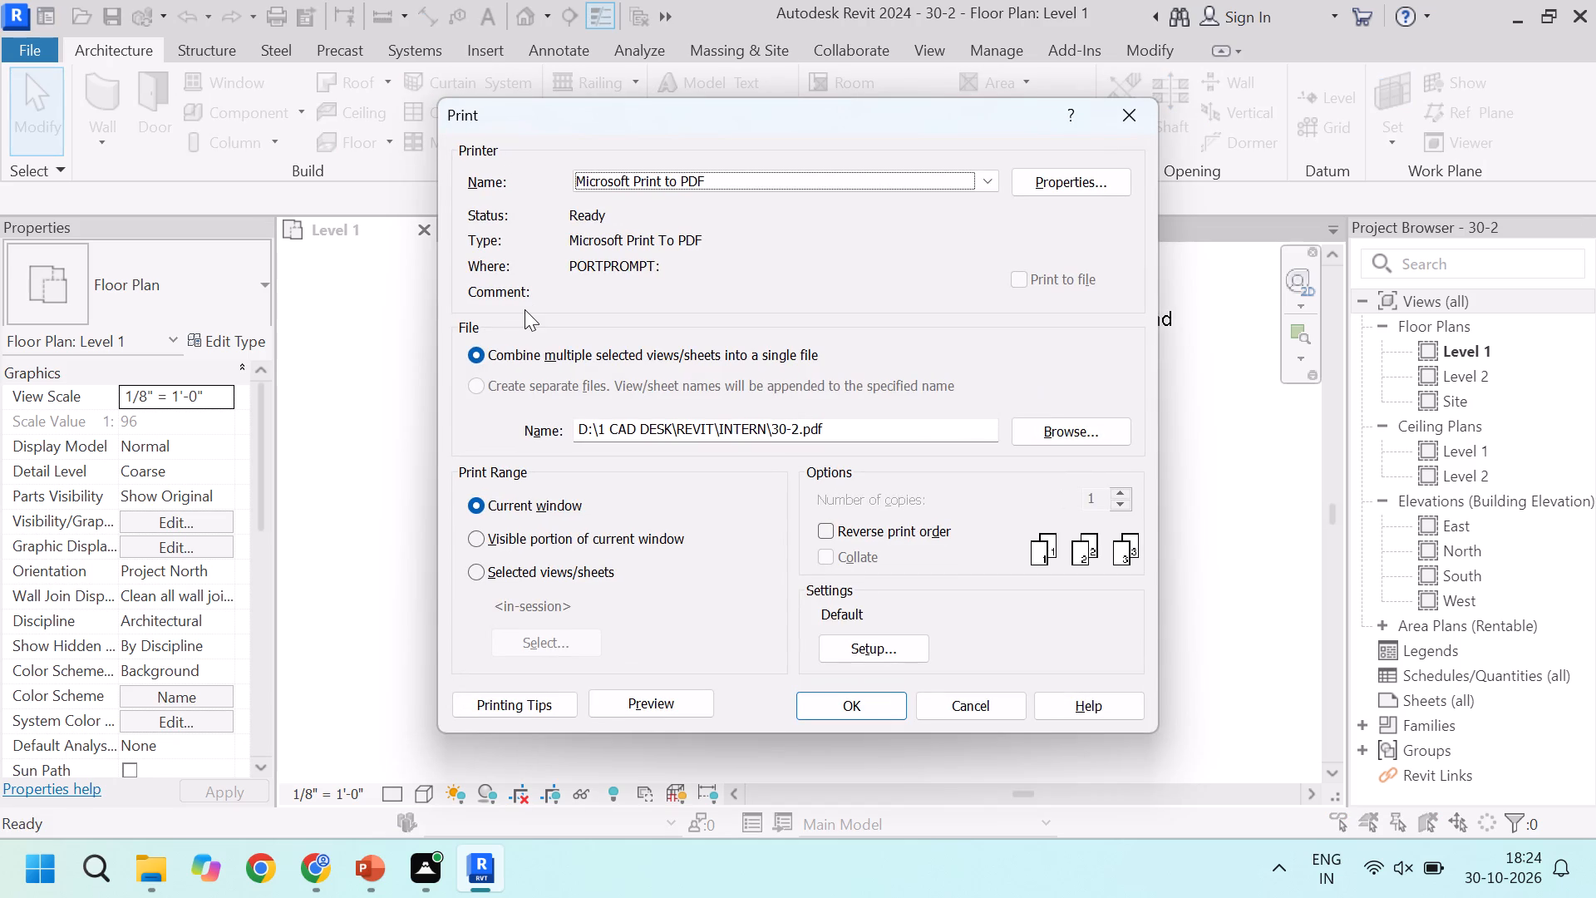
pyautogui.click(479, 535)
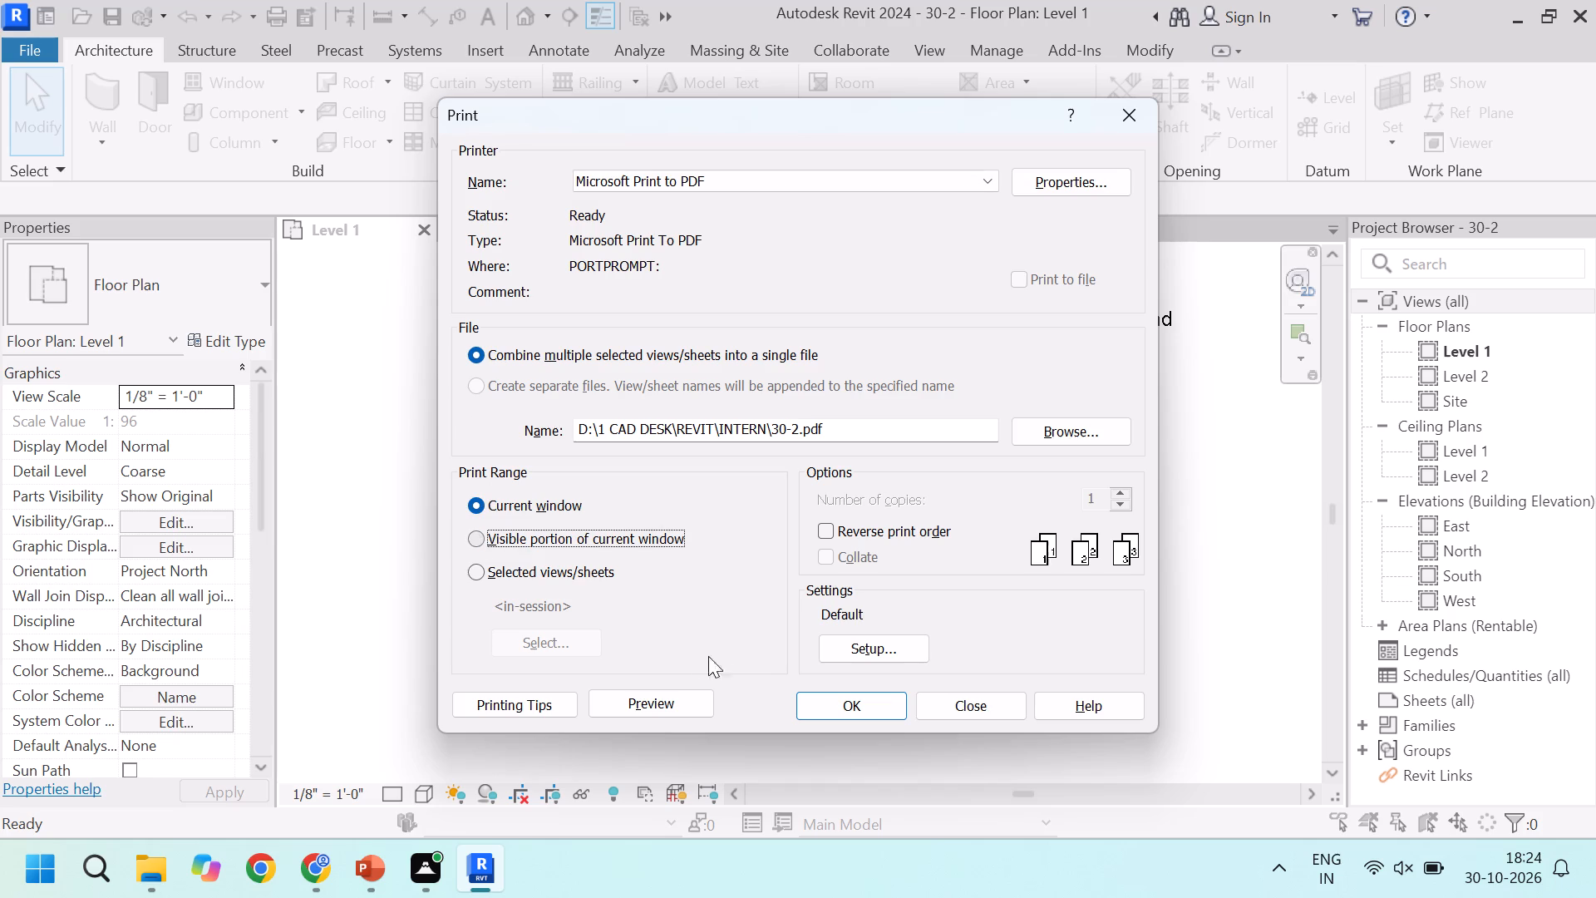
pyautogui.click(852, 700)
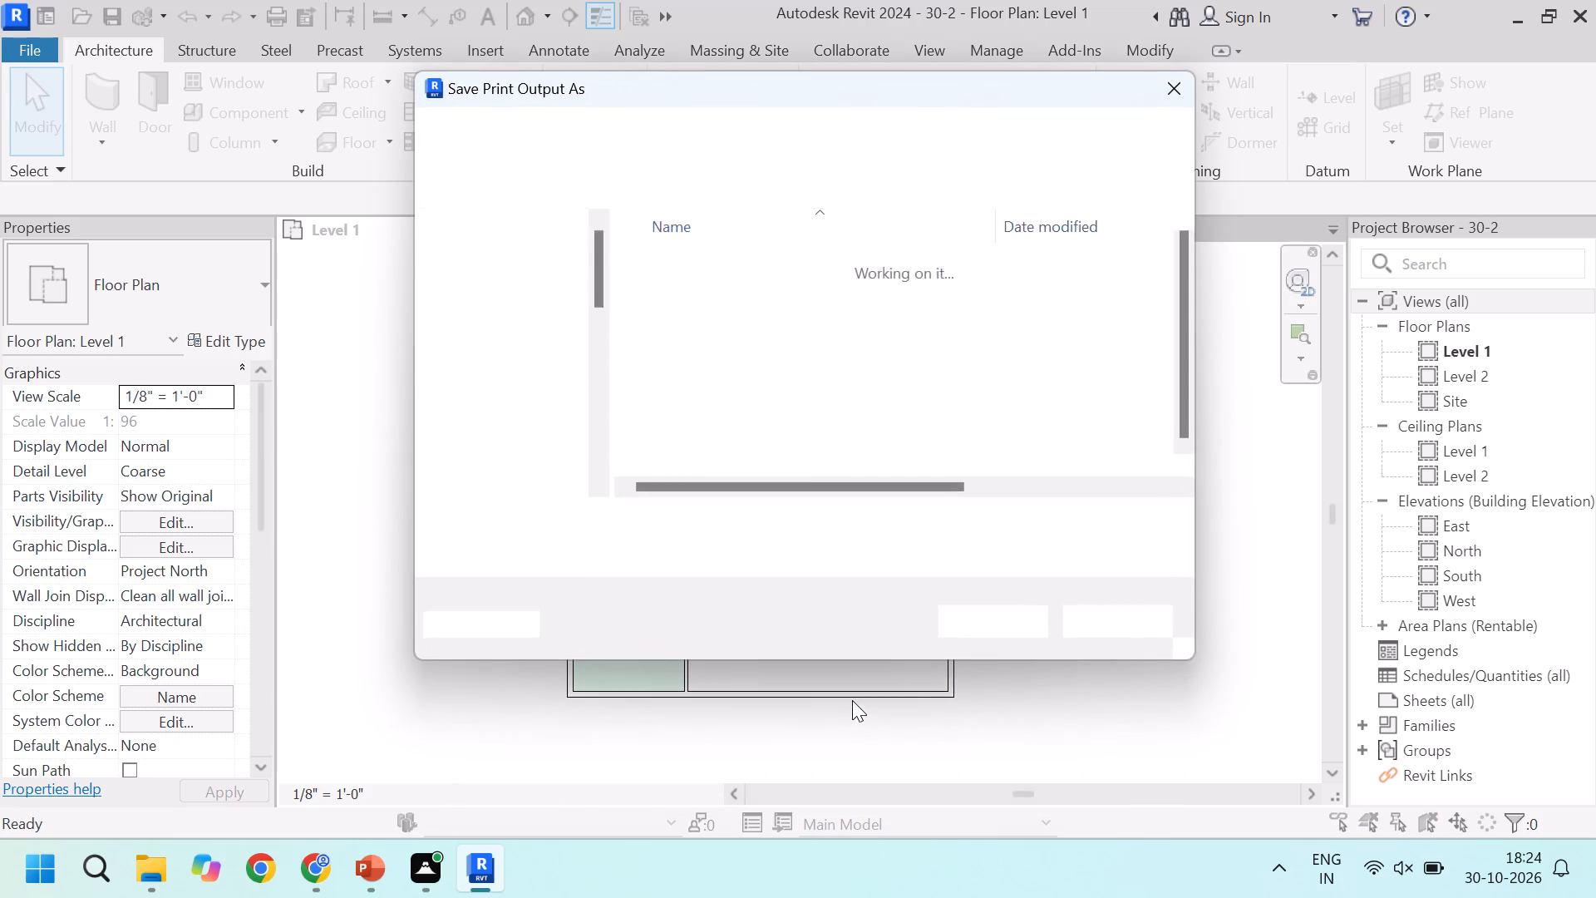
pyautogui.scroll(-5, 742, 314)
pyautogui.scroll(5, 742, 315)
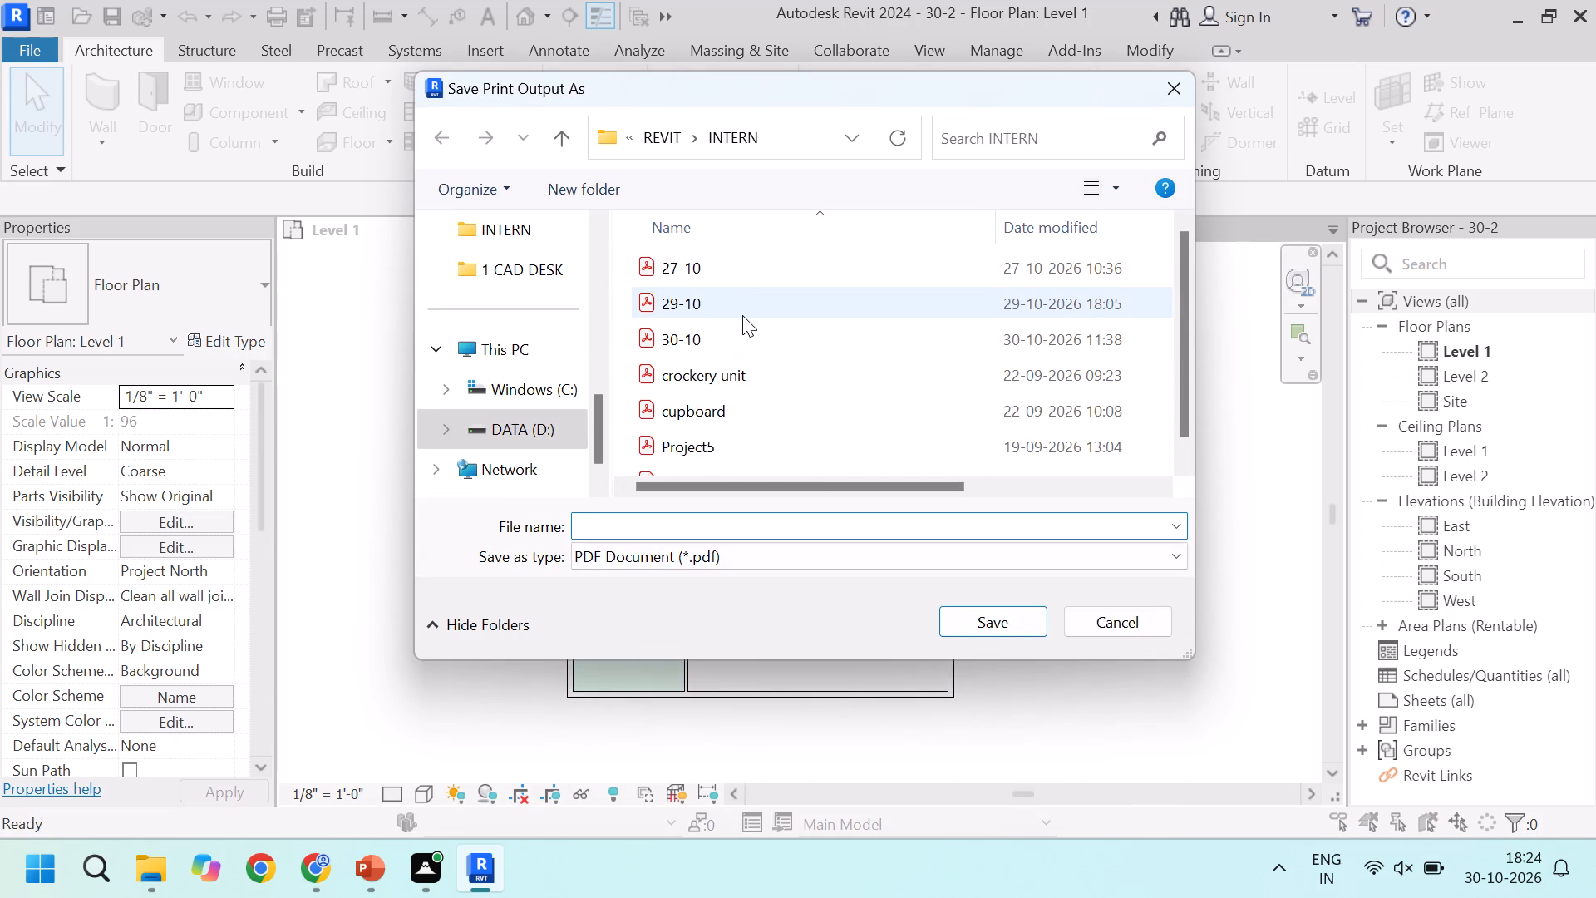
pyautogui.write('30')
pyautogui.press('-')
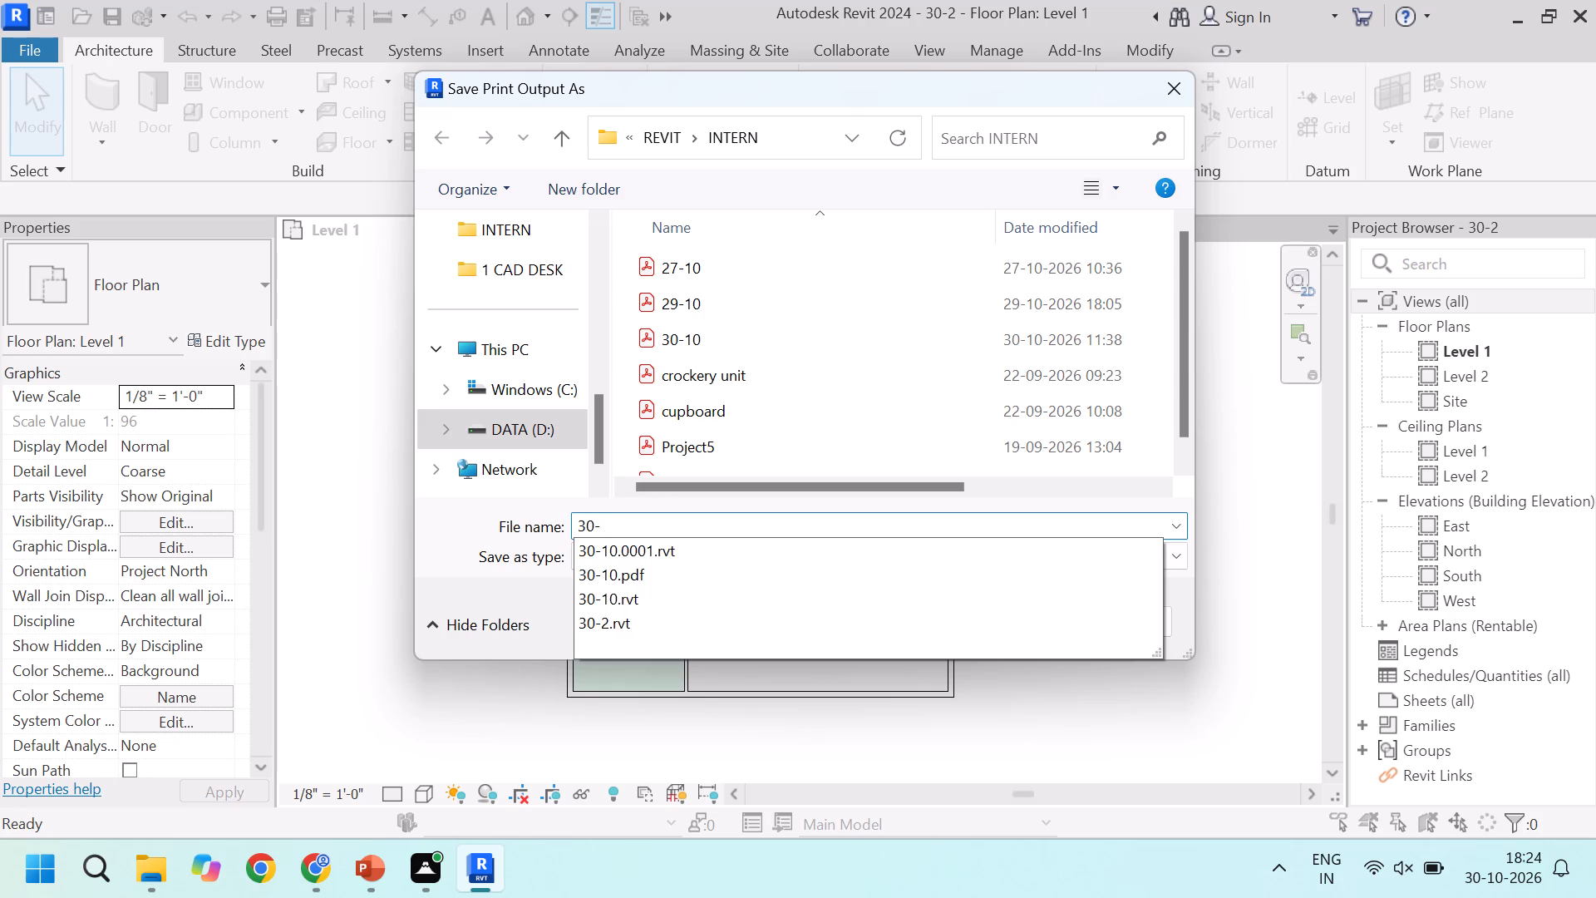
pyautogui.press('2')
pyautogui.click(573, 607)
pyautogui.click(994, 629)
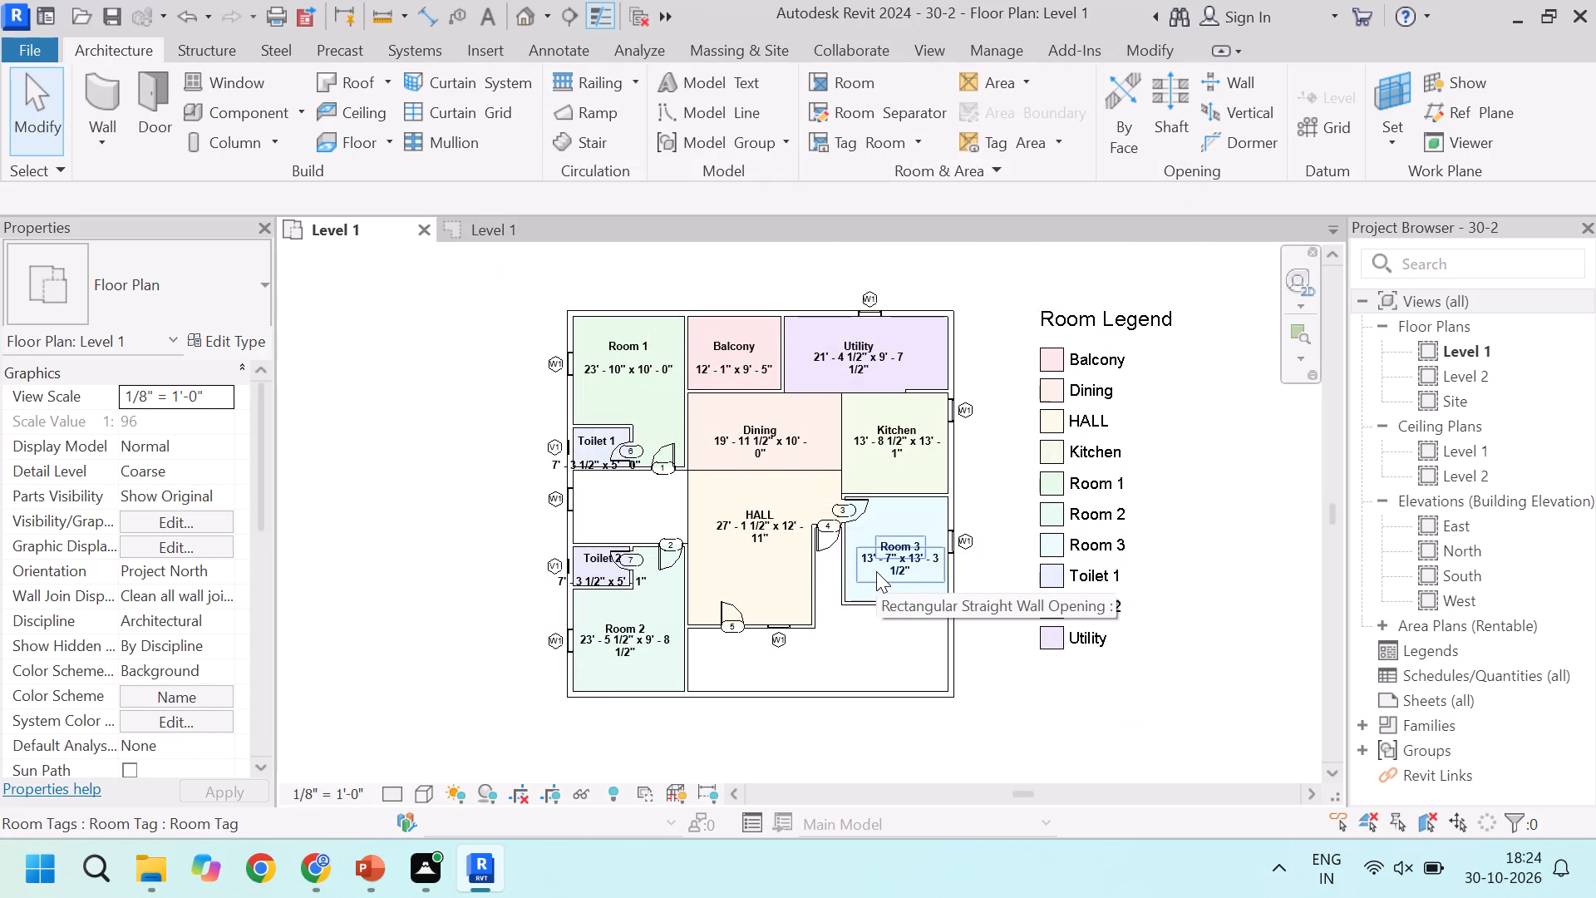
pyautogui.press('Escape')
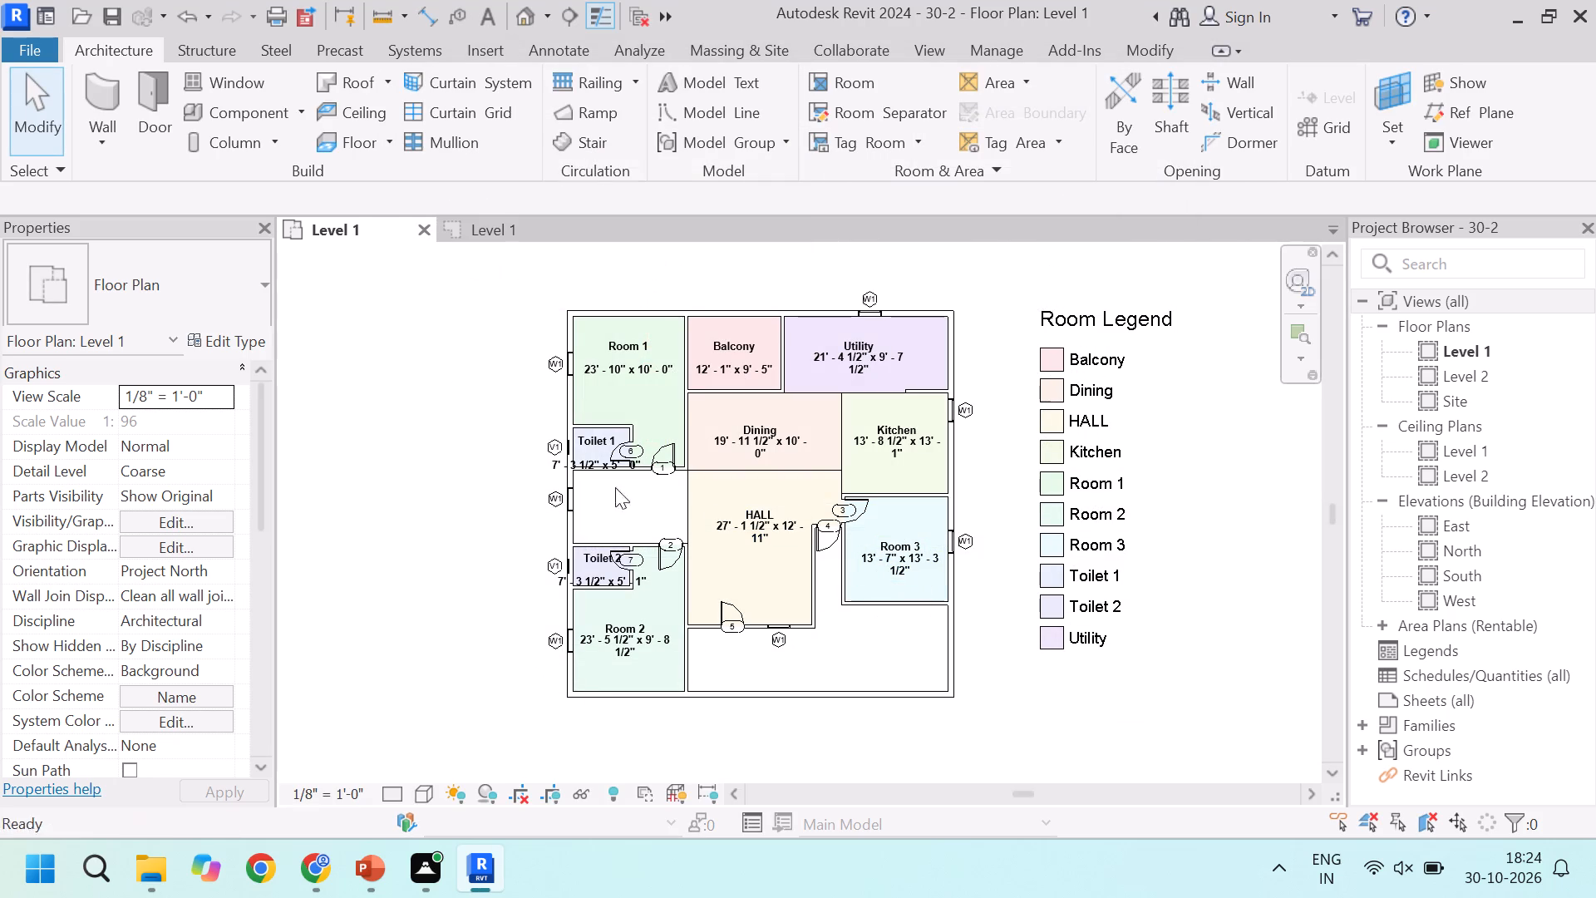
pyautogui.press('Escape')
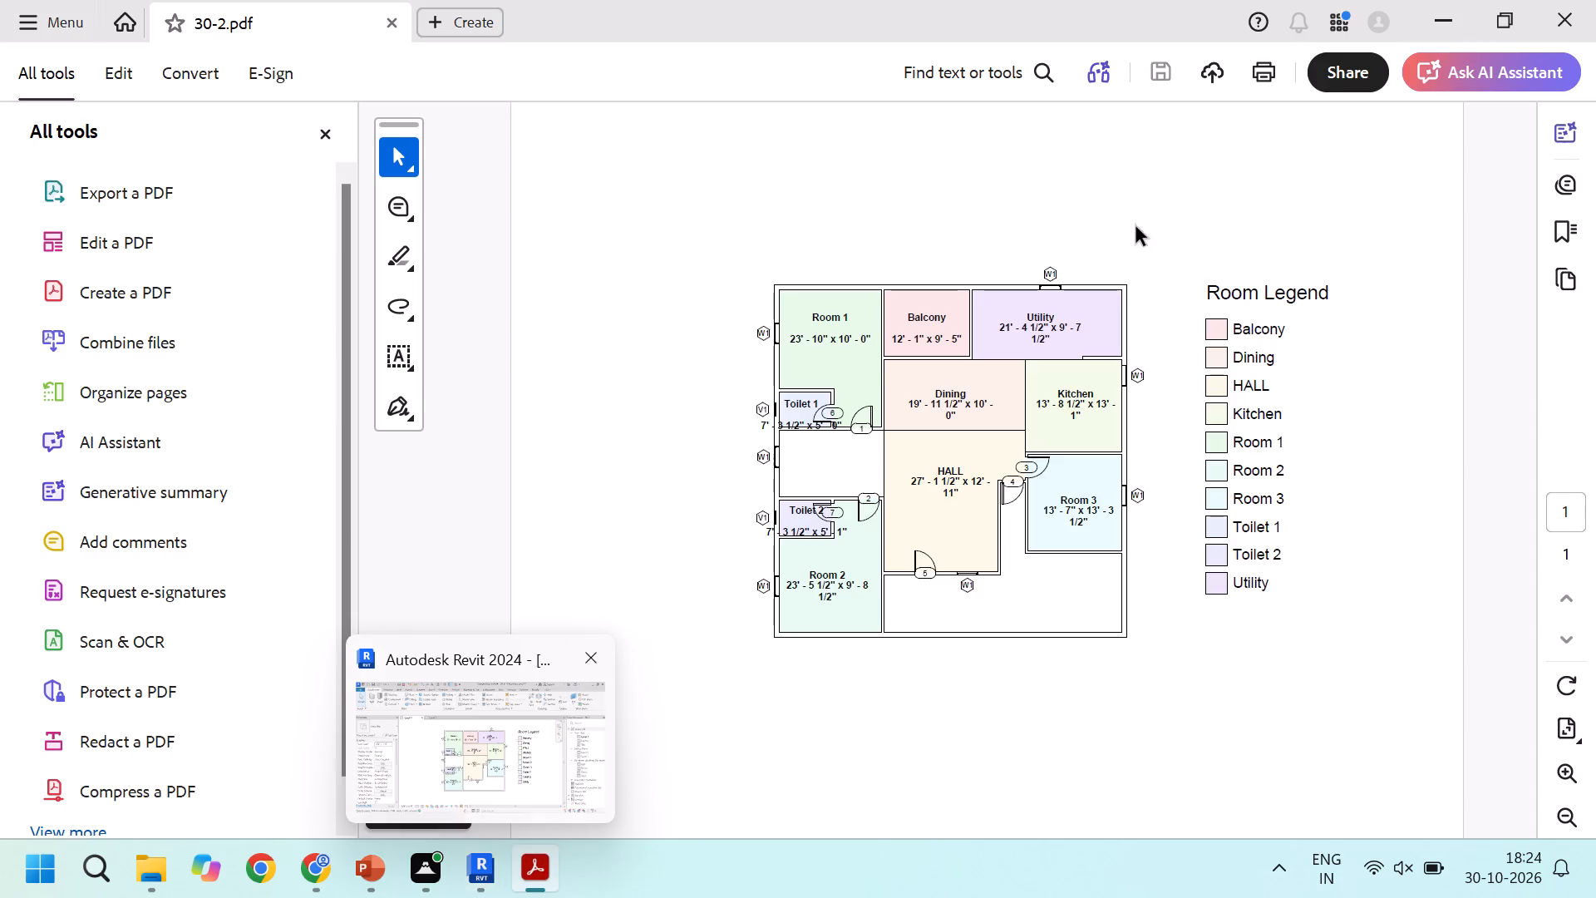
# Review the printed 30-2.pdf in Adobe Acrobat and return to the Level 1 floor plan in Revit.
pyautogui.click(1461, 14)
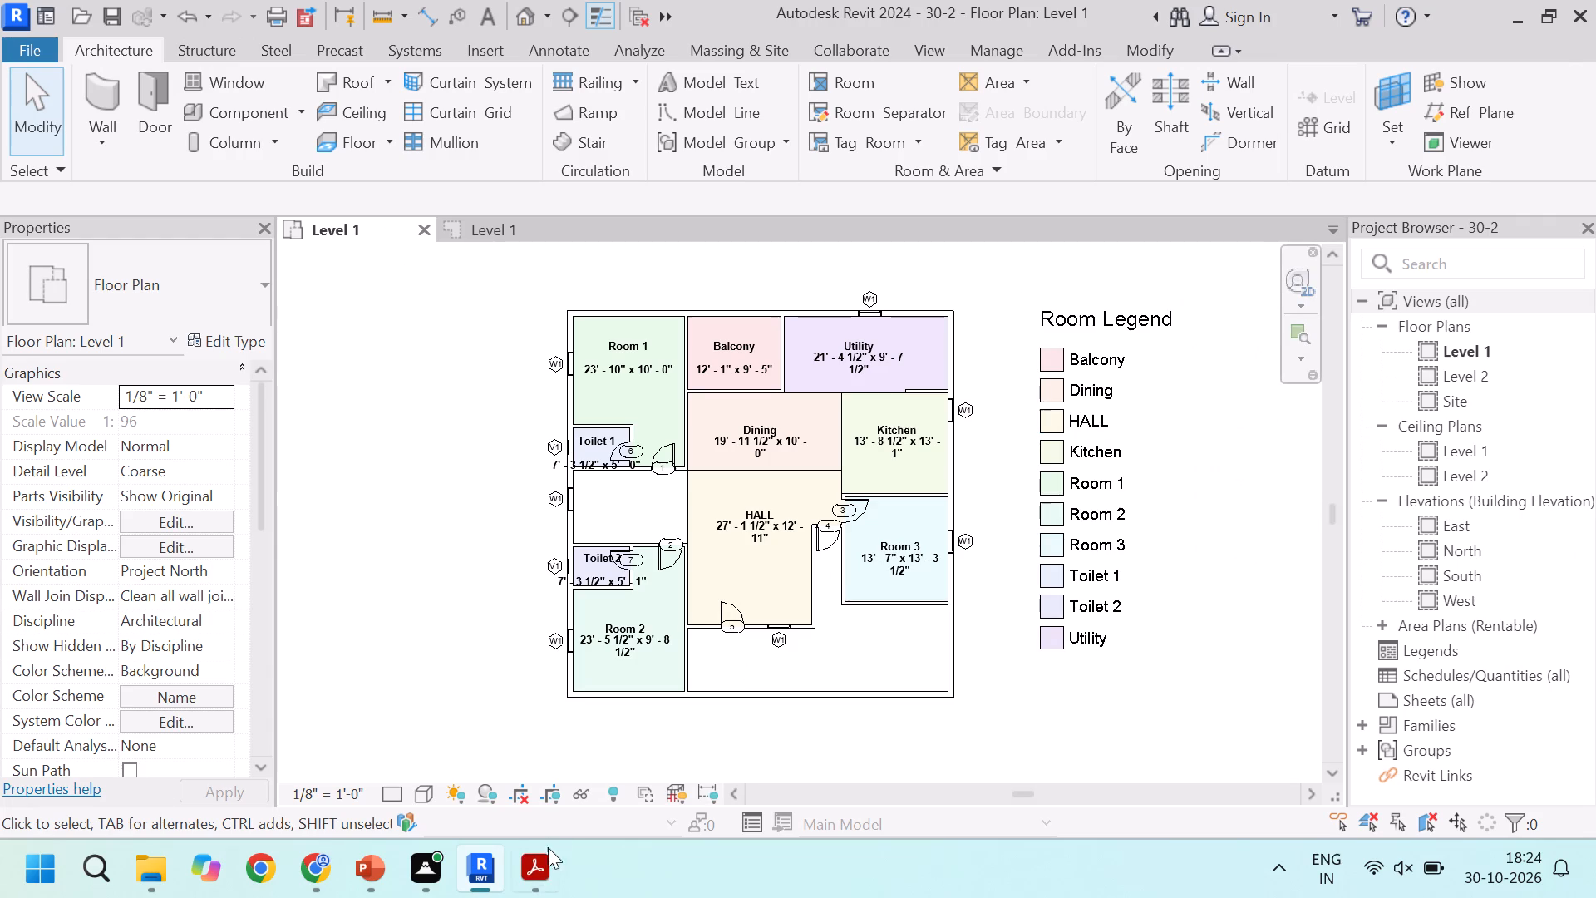
pyautogui.click(572, 754)
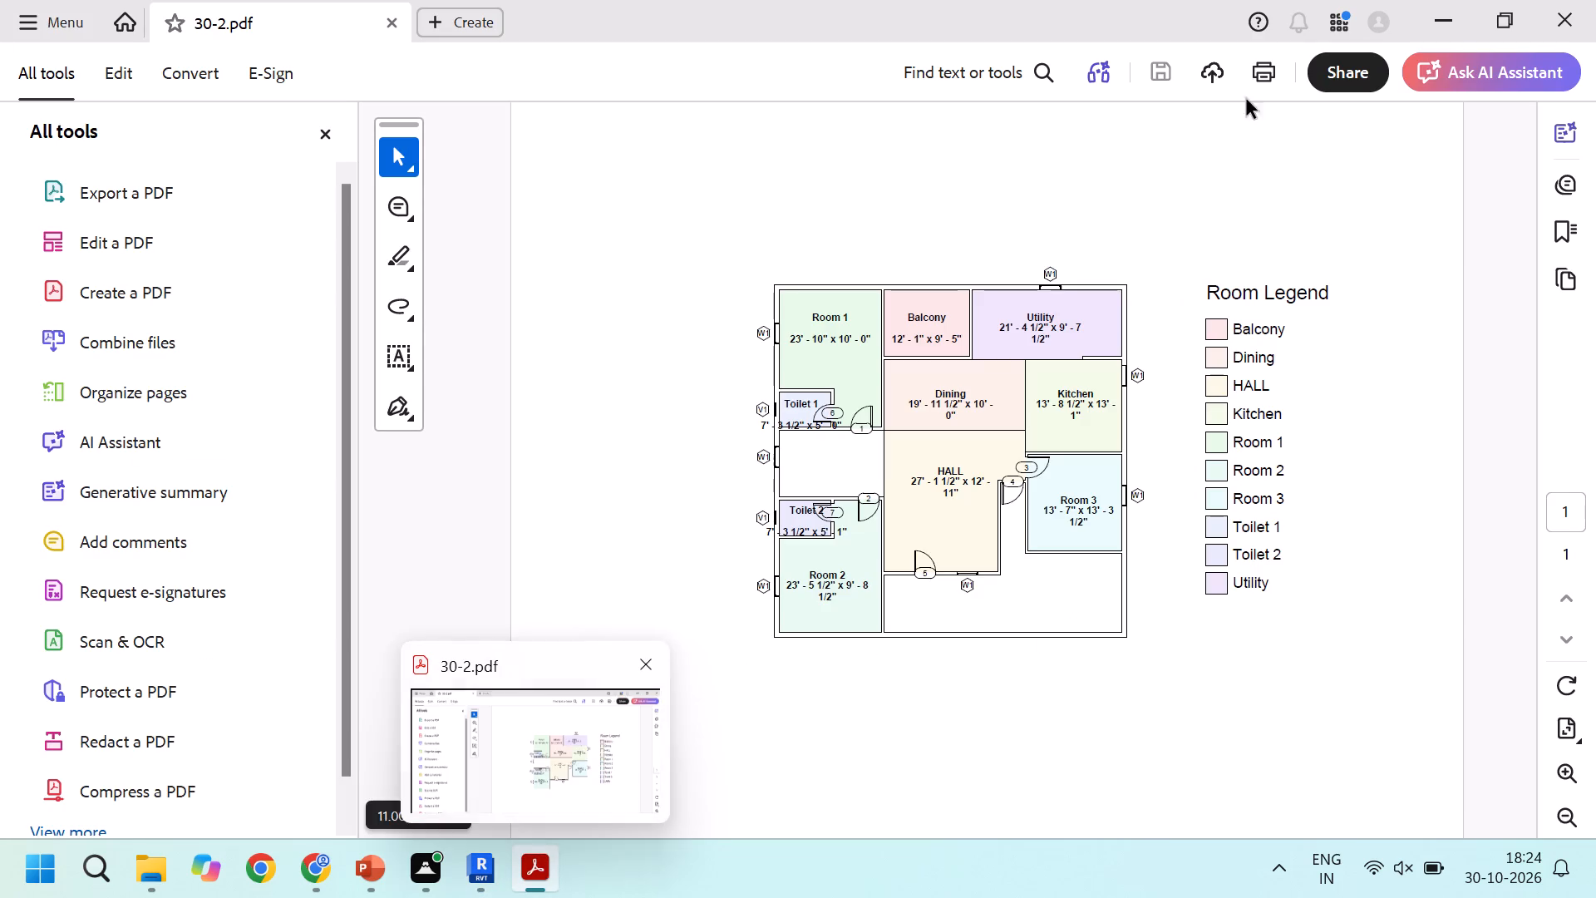
pyautogui.click(1445, 5)
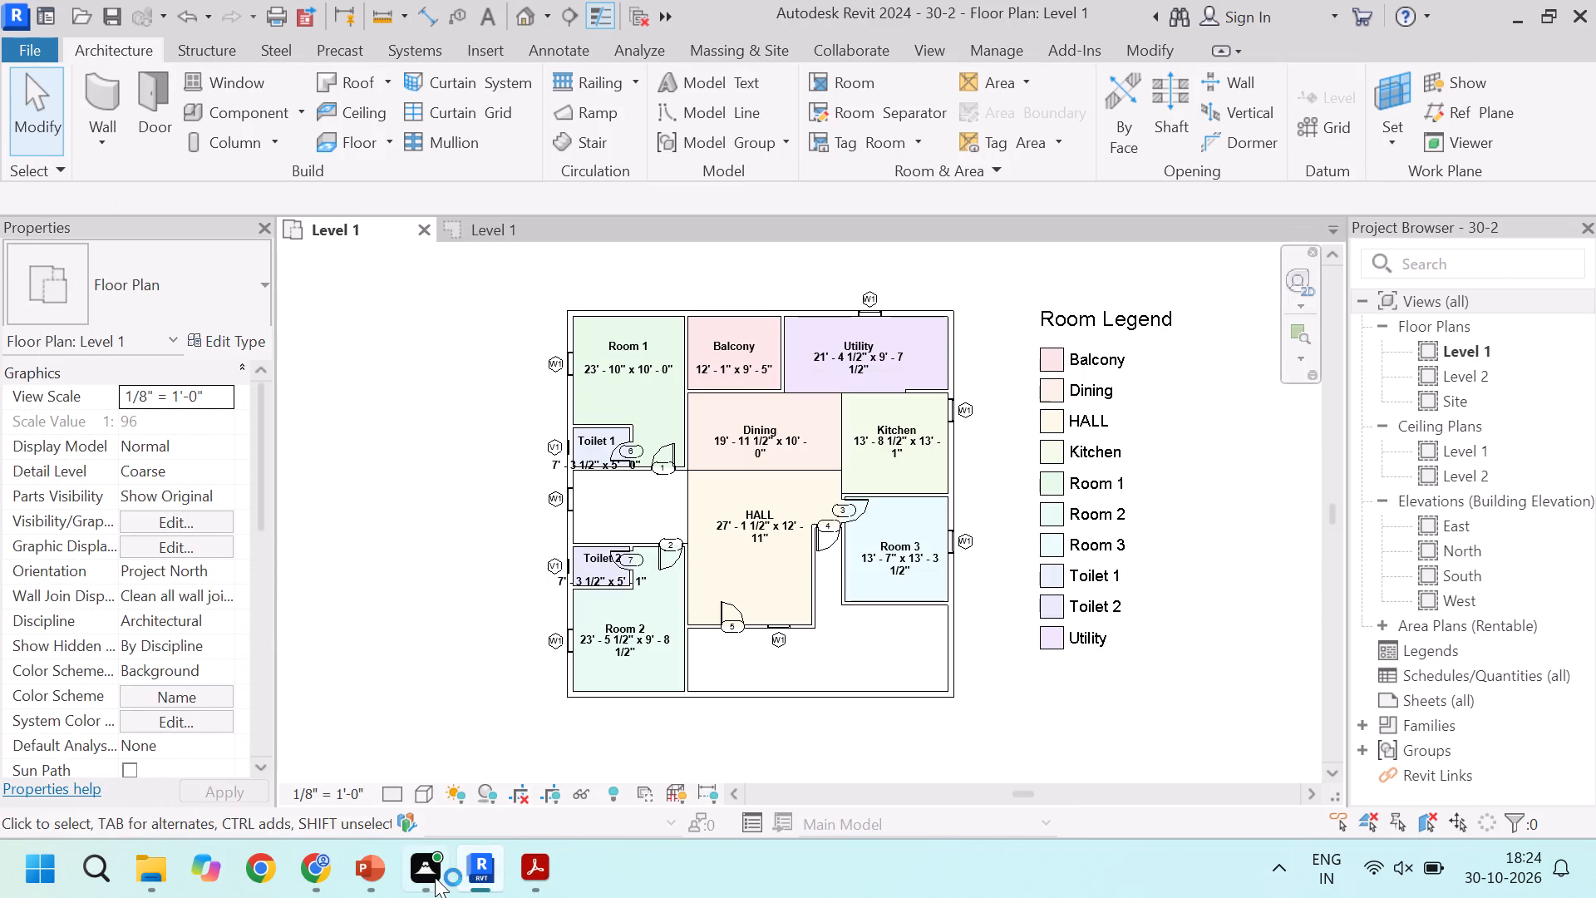